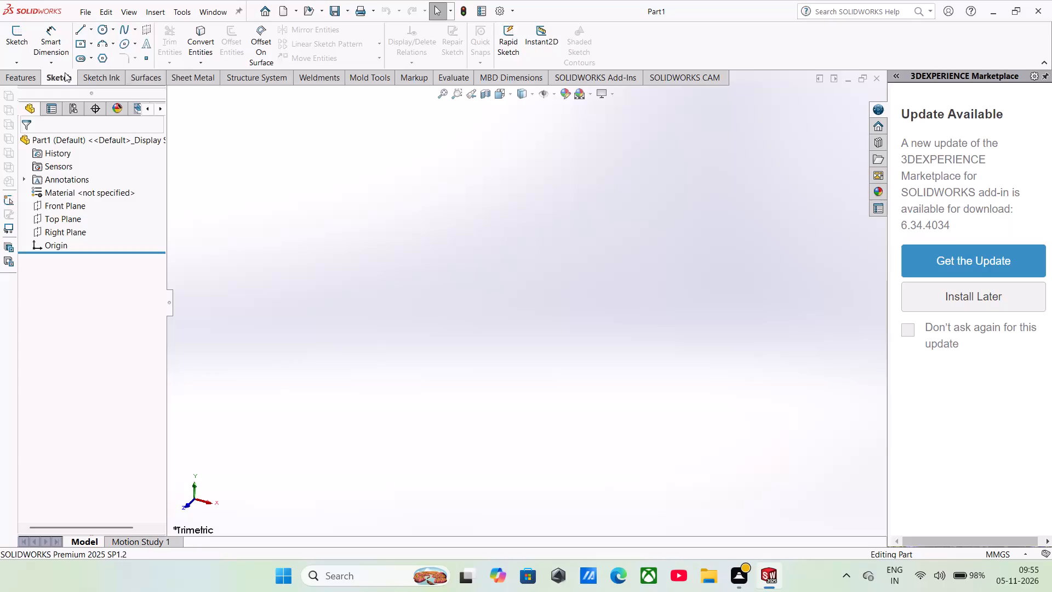
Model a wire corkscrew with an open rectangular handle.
Start a sketch on the Top Plane and draw a vertical midpoint line centred on the origin, about 136 mm long.
left_click(83, 30)
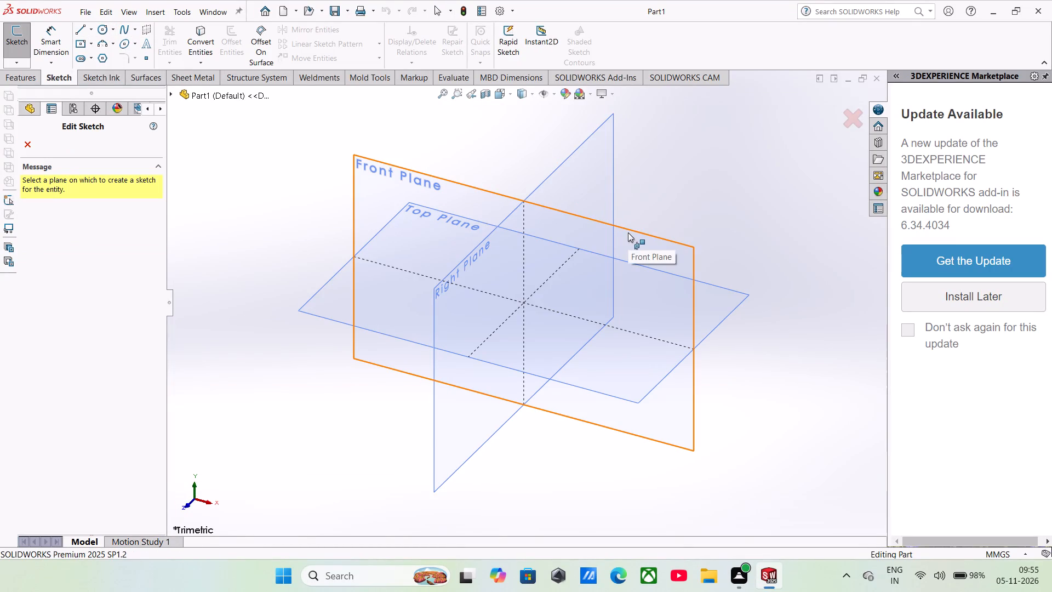
left_click(725, 314)
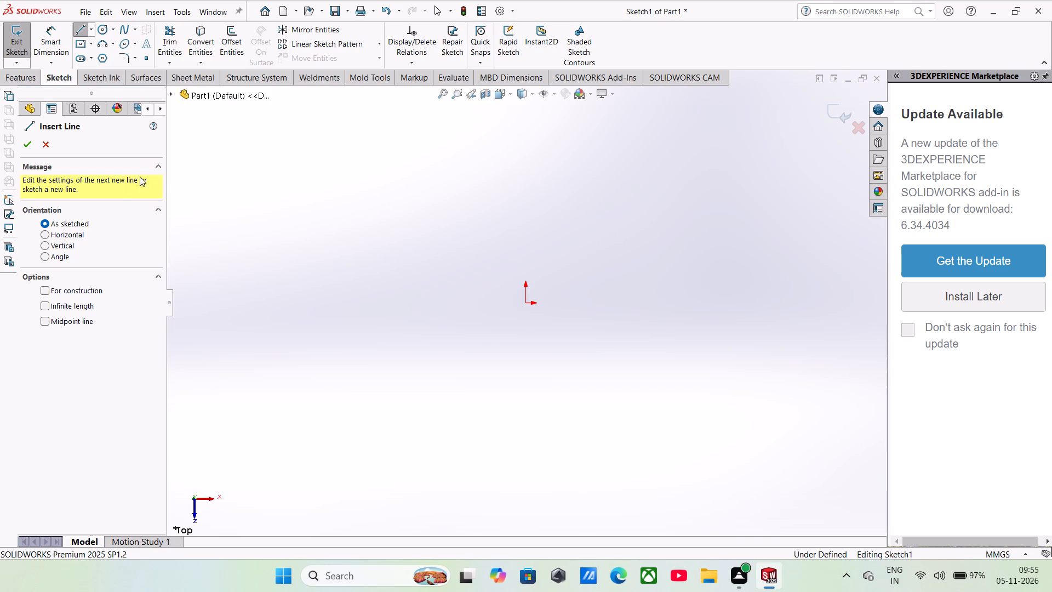
left_click(88, 30)
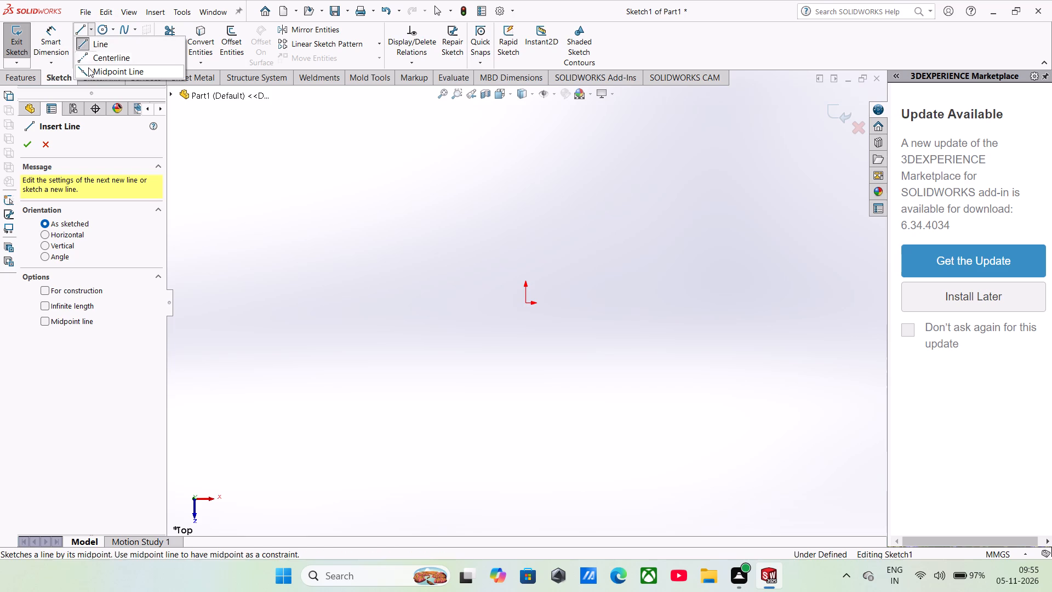
left_click(88, 67)
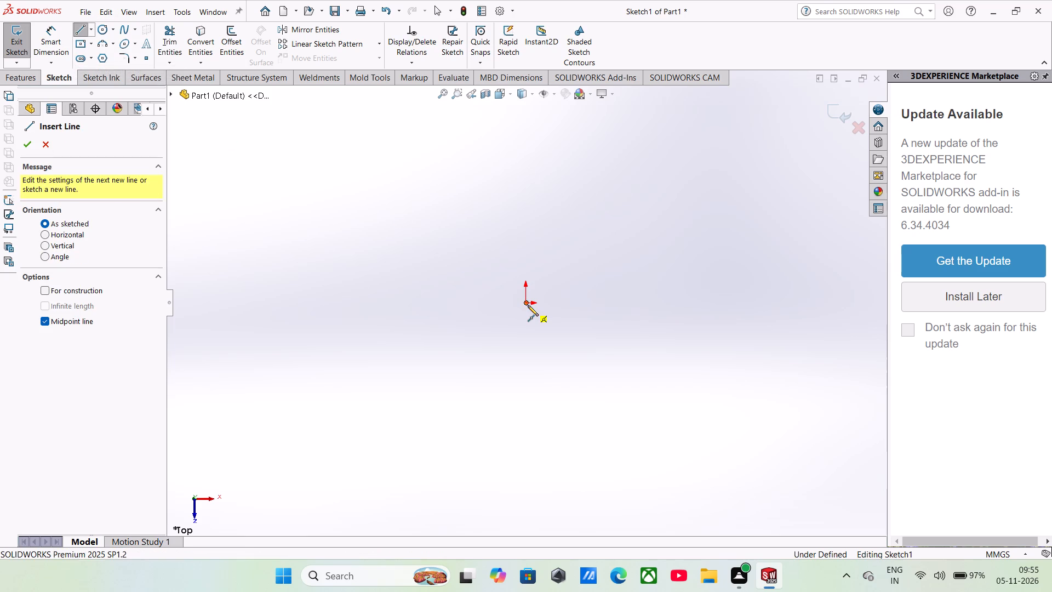
left_click(527, 303)
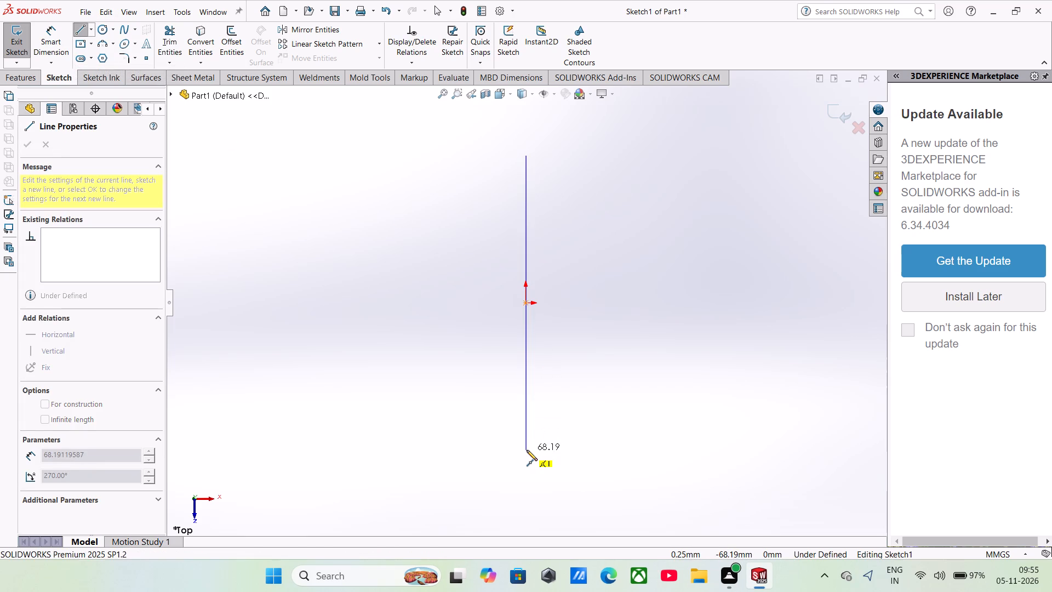
left_click(527, 450)
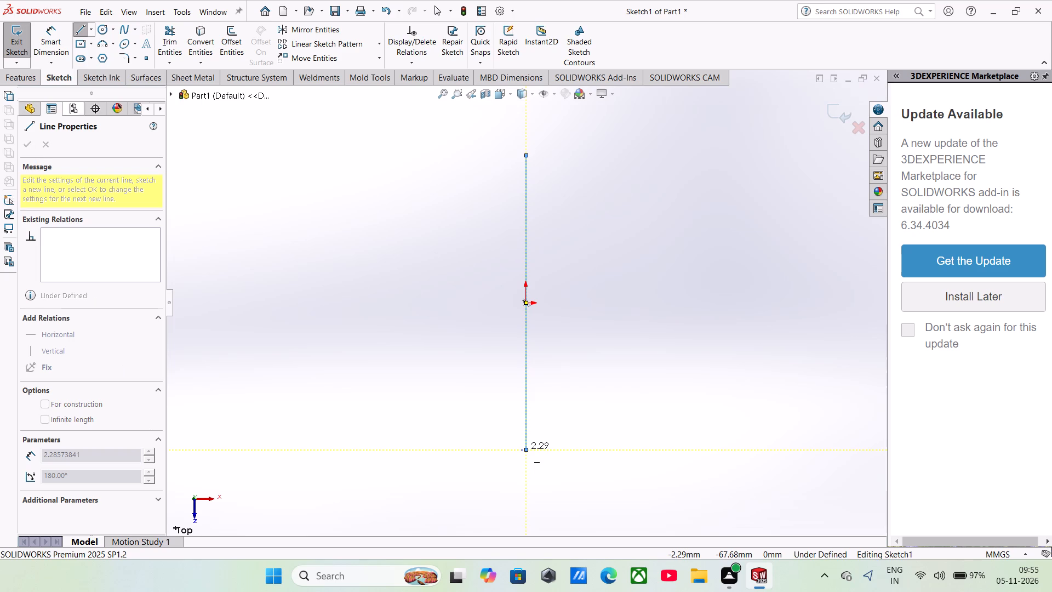
Dimension the vertical line's length to 35 mm.
left_click(53, 42)
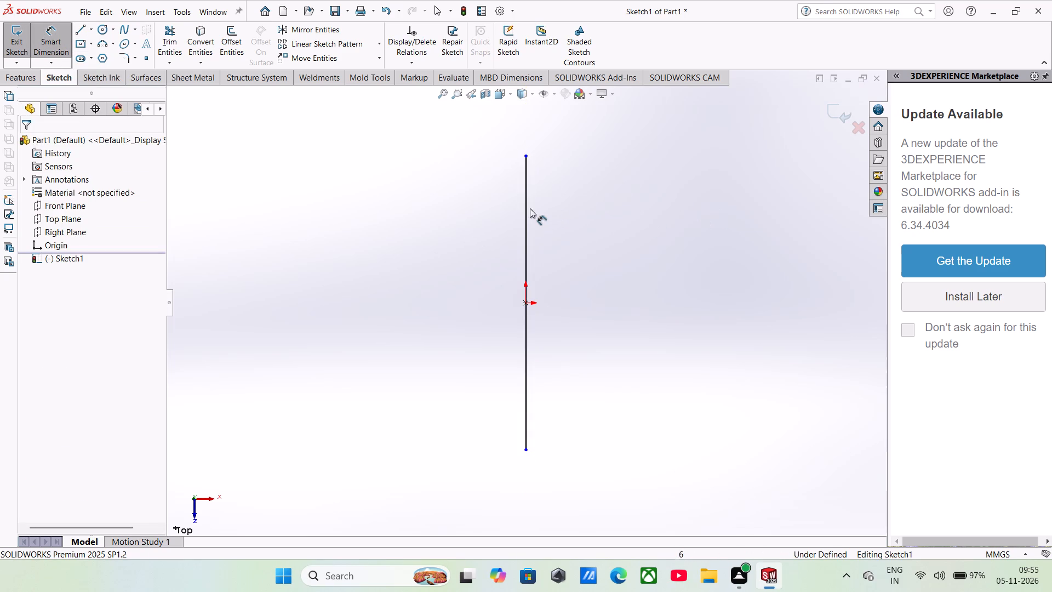
left_click(527, 212)
left_click(658, 301)
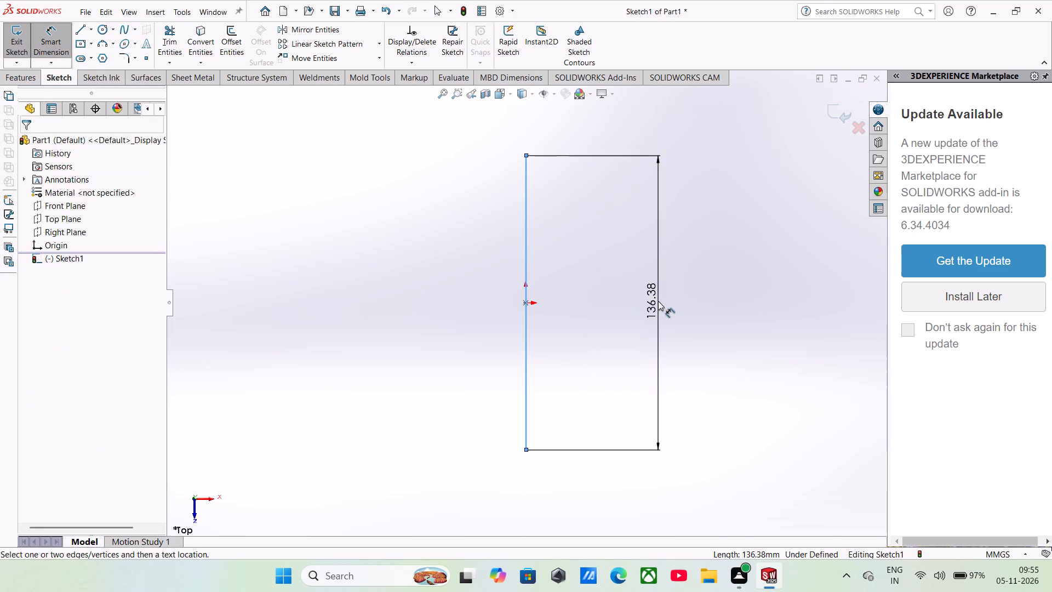
type("35")
key("Return")
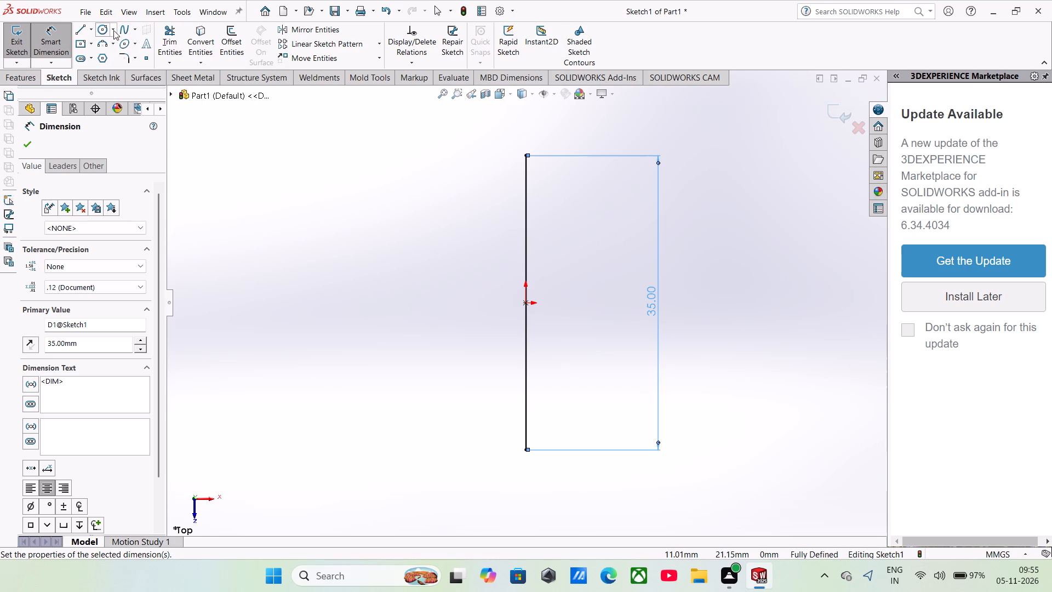
Draw a 15 mm horizontal line from the vertical line's upper endpoint in the negative X direction.
left_click(85, 33)
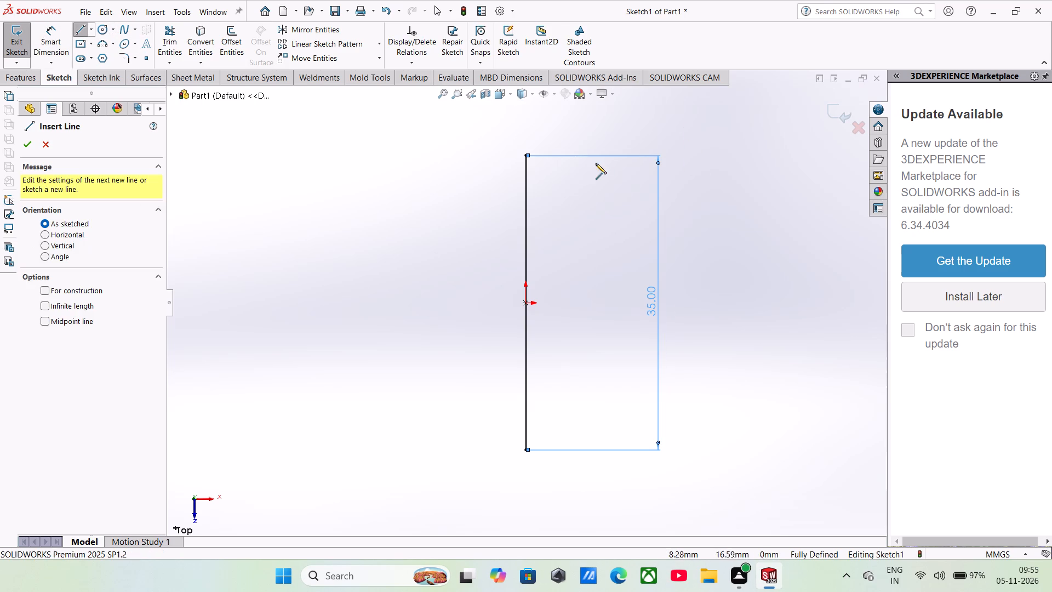
left_click(528, 155)
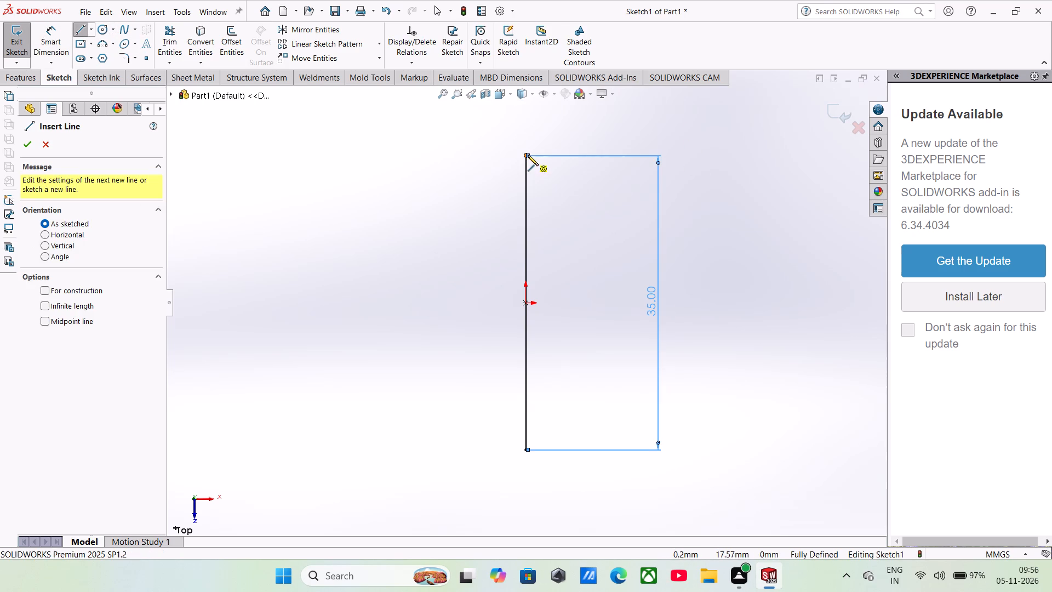
left_click(381, 153)
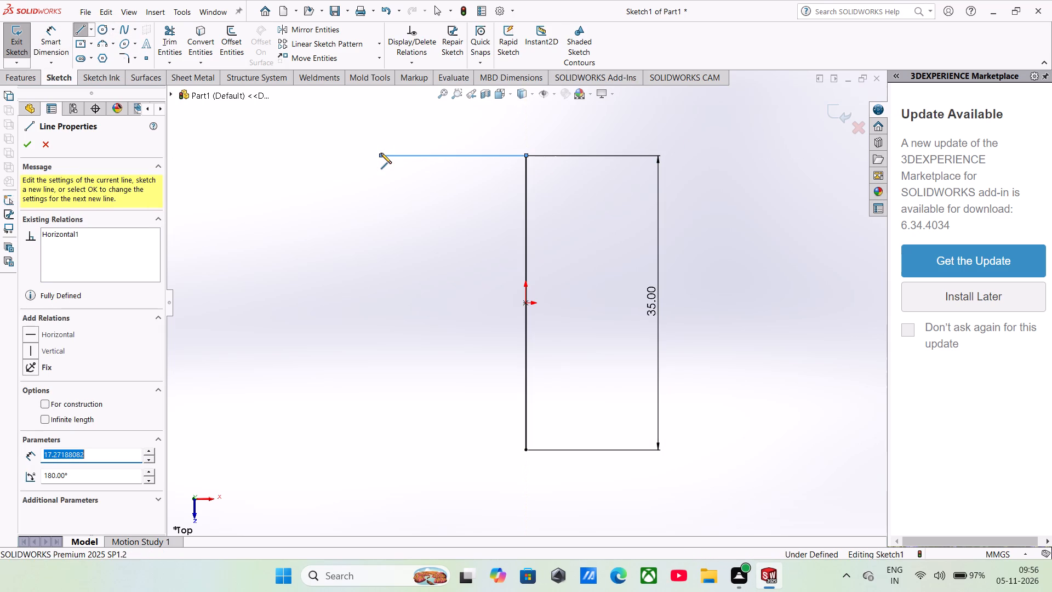
type("15")
key("Return")
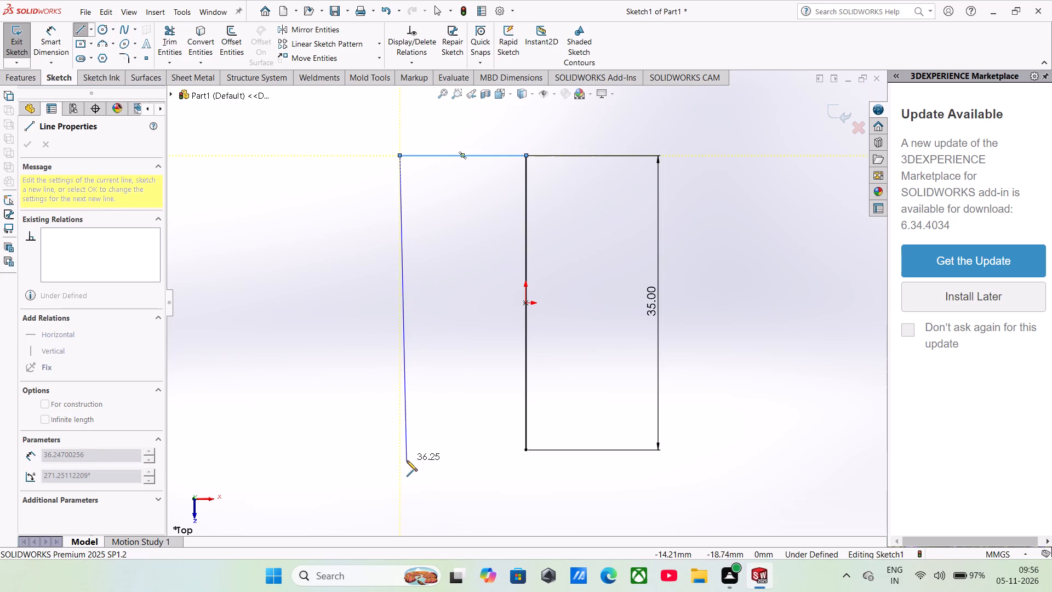
key("Escape")
Draw a 15 mm horizontal line from the vertical line's lower endpoint in the negative X direction.
left_click(82, 27)
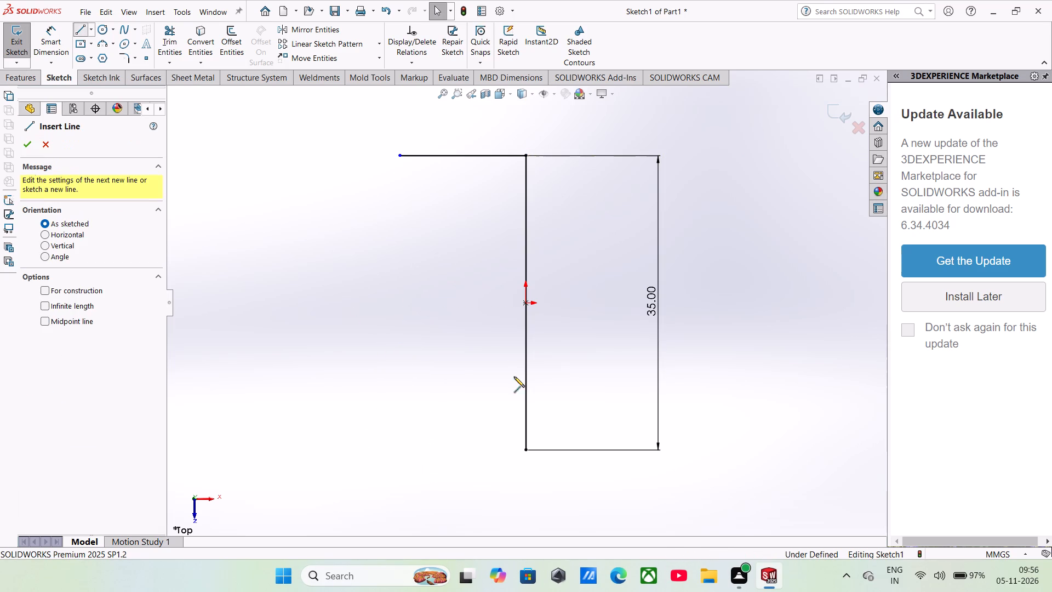
left_click(526, 453)
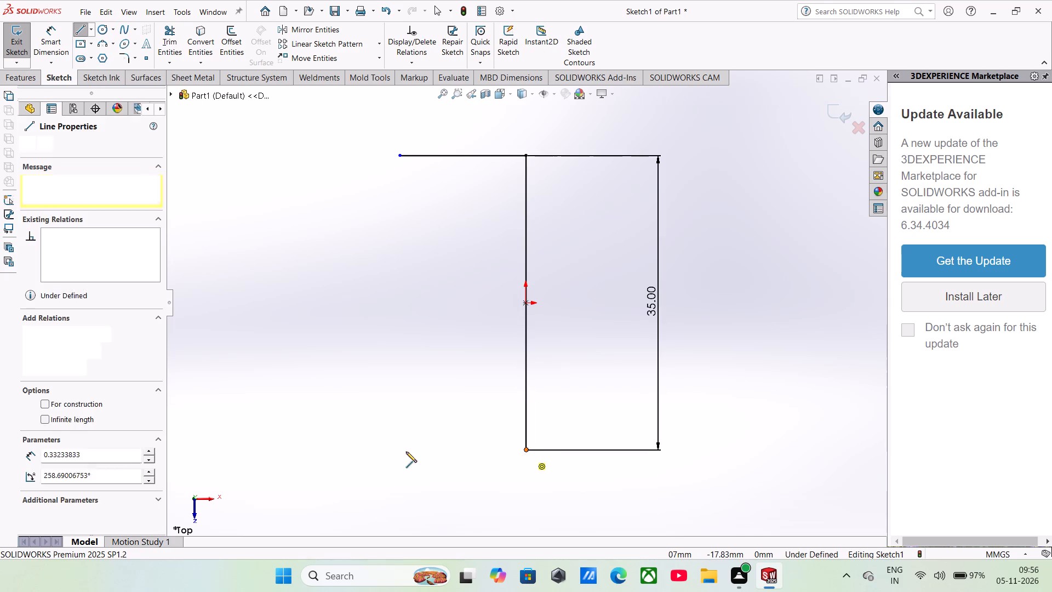
left_click(392, 453)
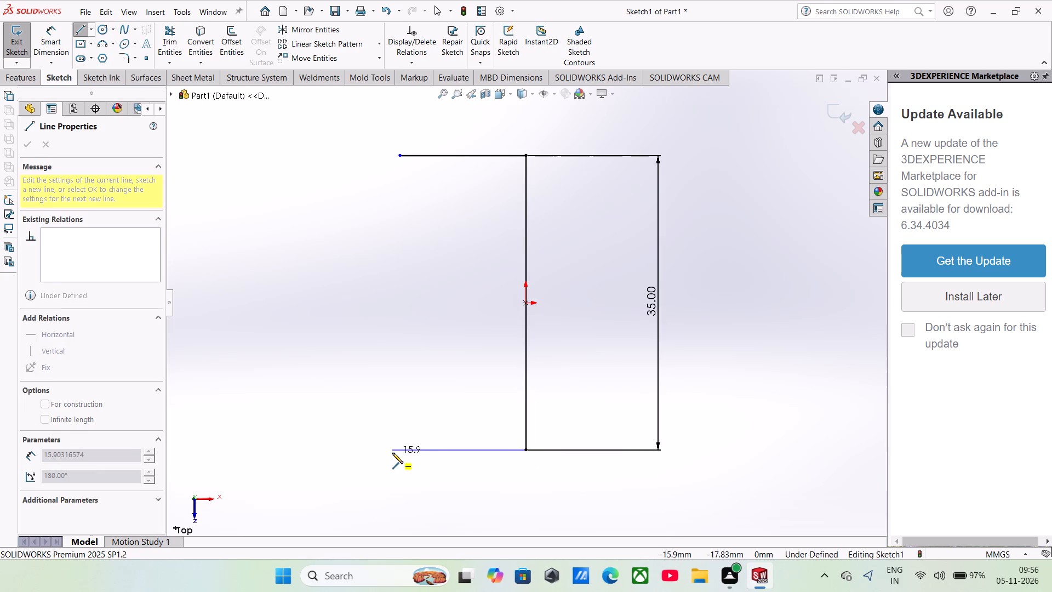
type("15")
key("Return")
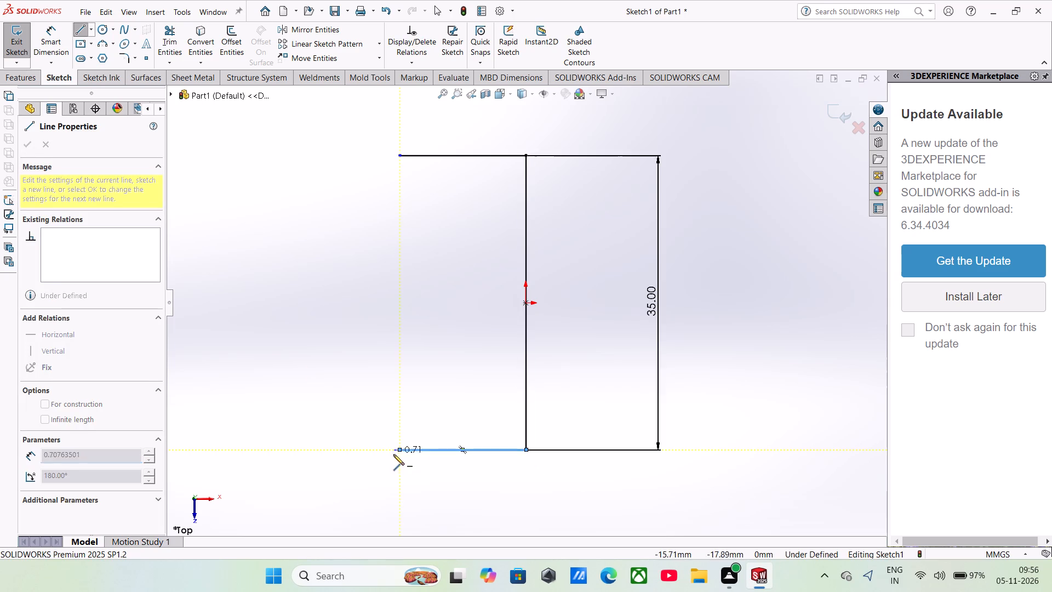
Add 3 mm sketch fillets at both corners where the horizontal lines meet the vertical line.
left_click(128, 61)
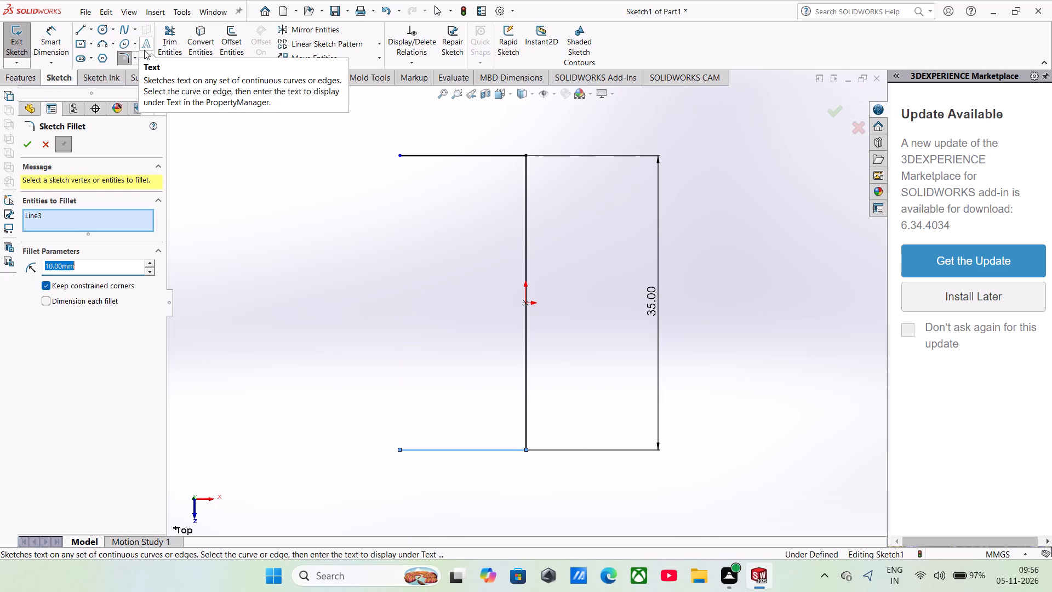
key("3")
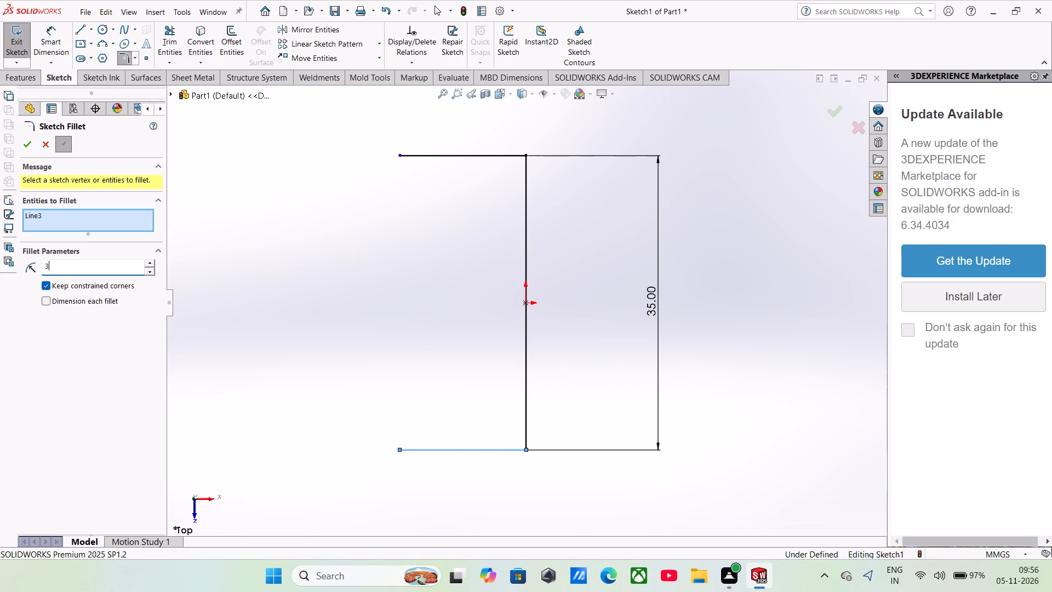
key("Return")
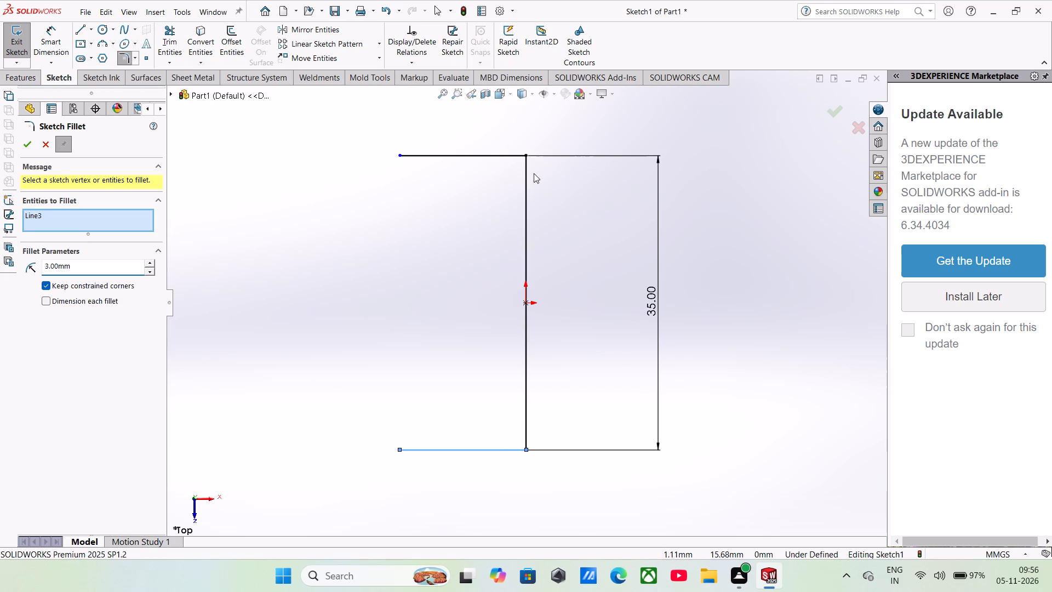
left_click(527, 180)
left_click(551, 301)
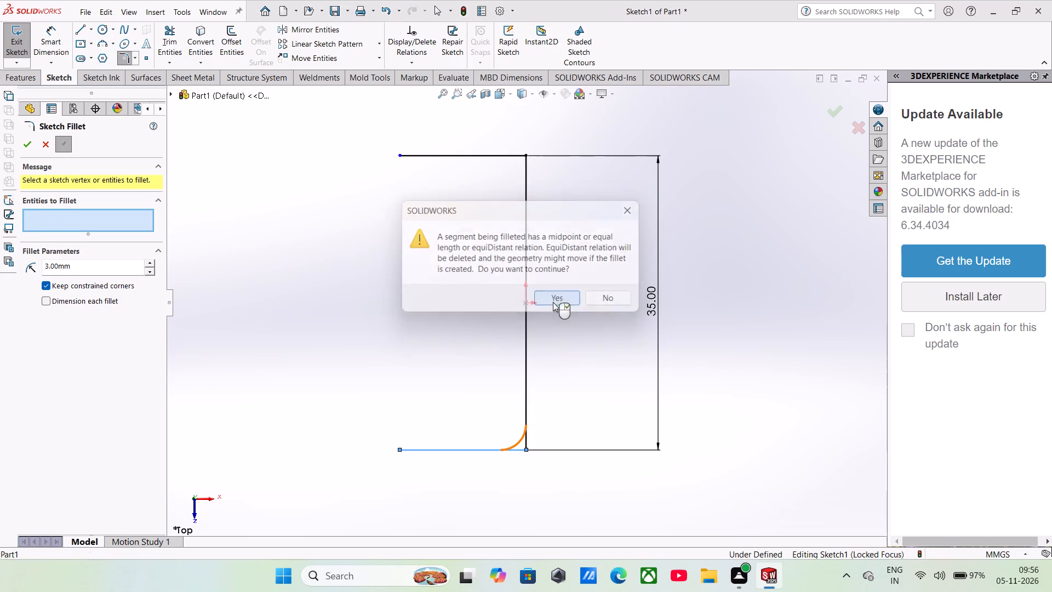
left_click(504, 157)
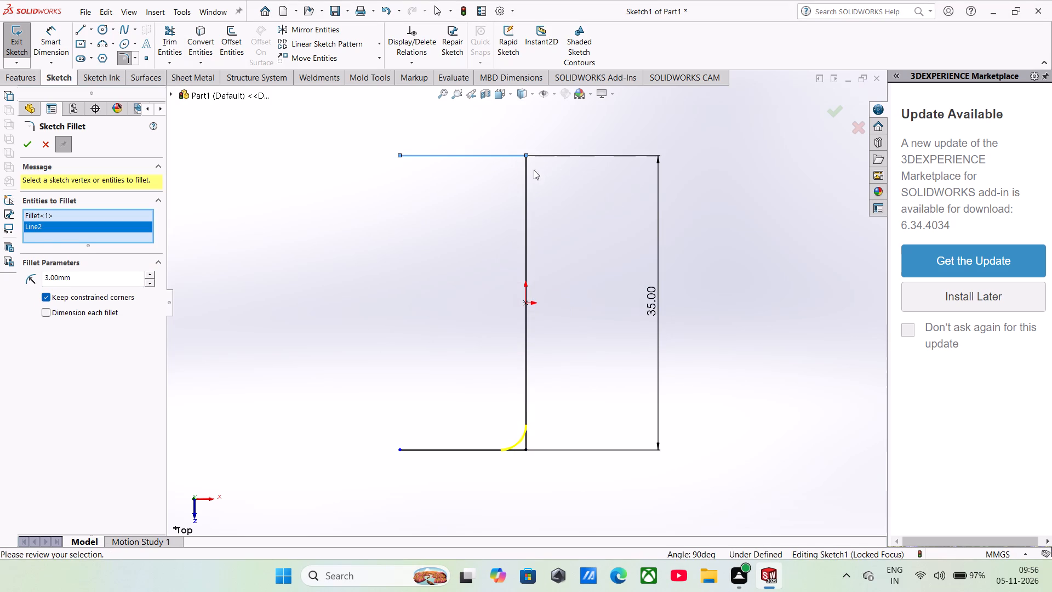
left_click(523, 180)
left_click(525, 178)
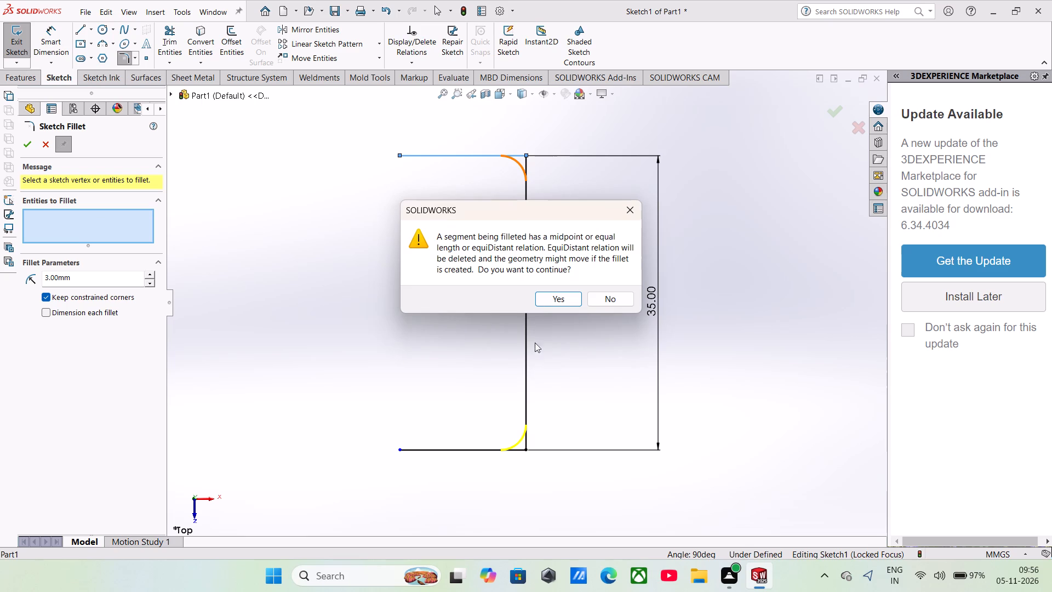
left_click(531, 294)
left_click(536, 297)
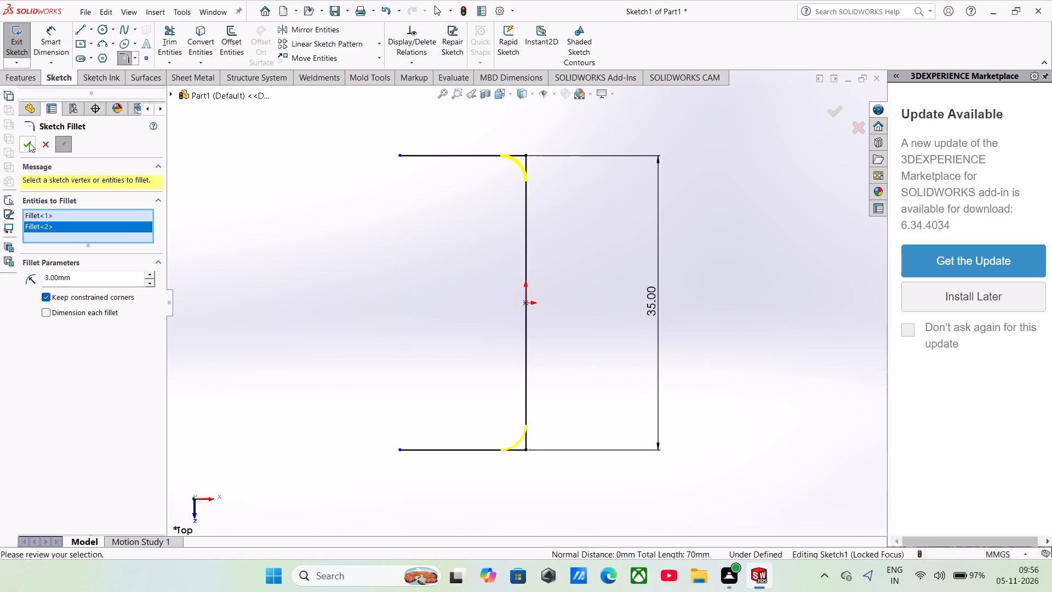
left_click(29, 143)
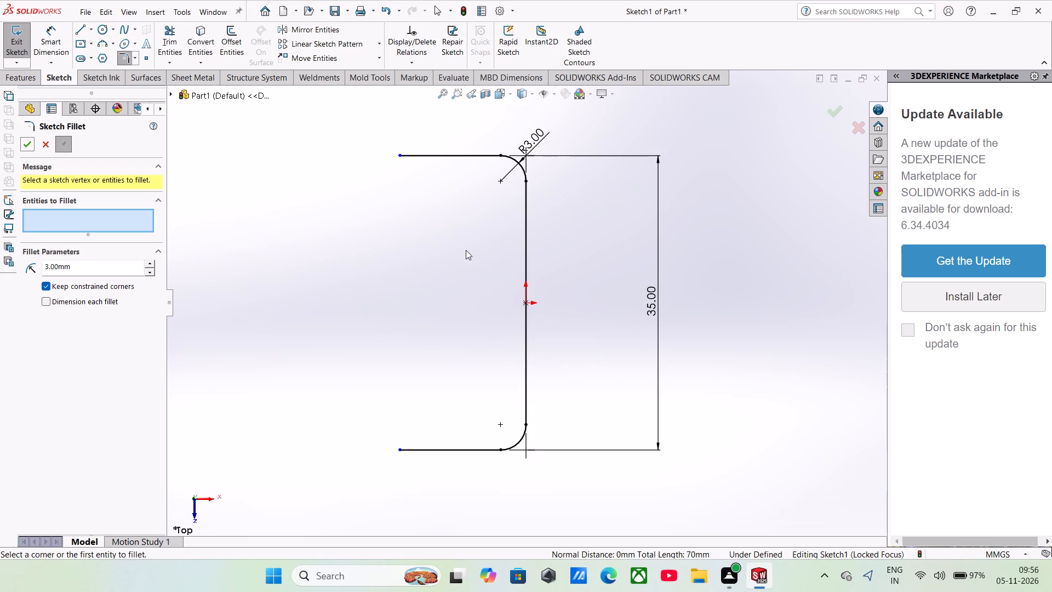
Draw a 60 mm horizontal line from the origin in the negative X direction, between the two short lines.
scroll(427, 422, "up", 1)
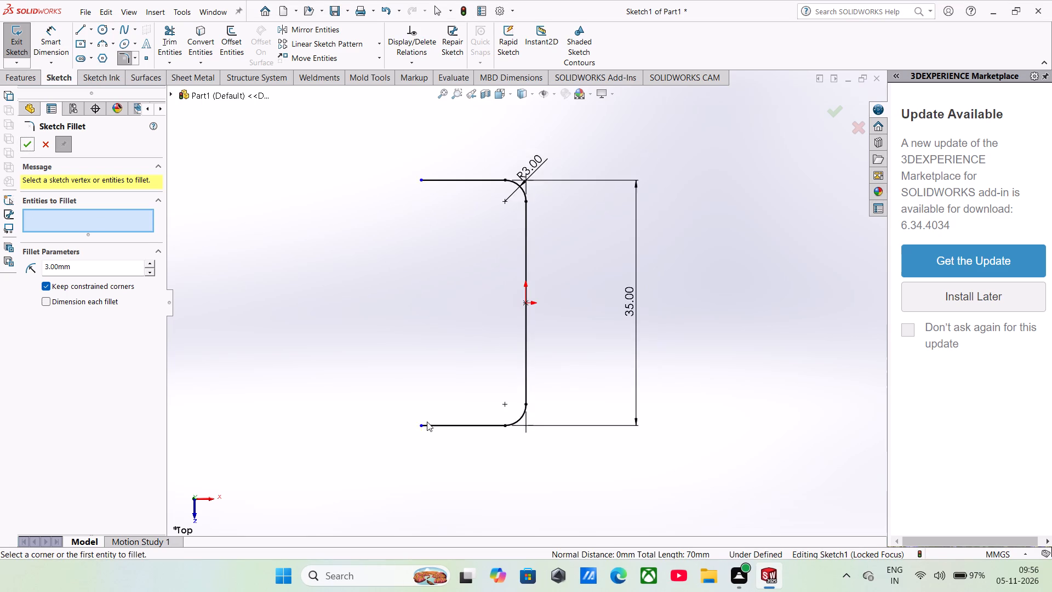
scroll(427, 422, "up", 1)
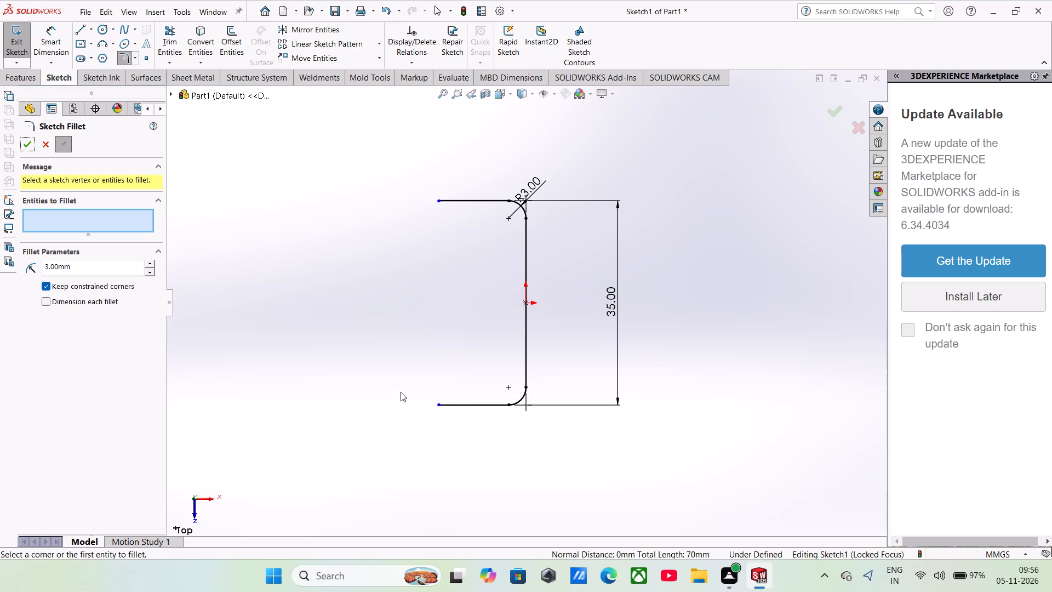
left_click(79, 28)
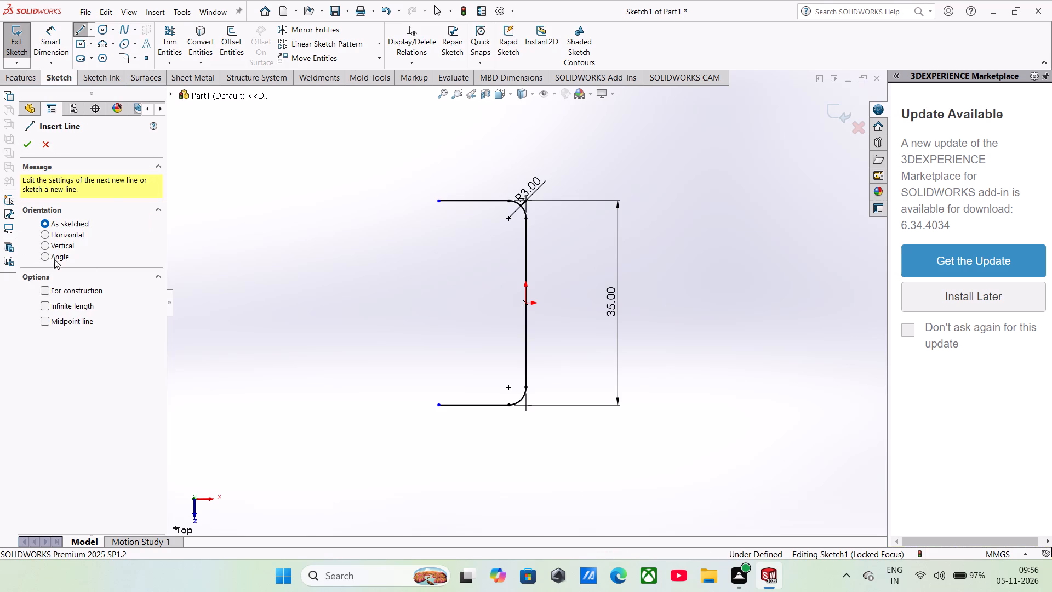
left_click(525, 303)
left_click(235, 304)
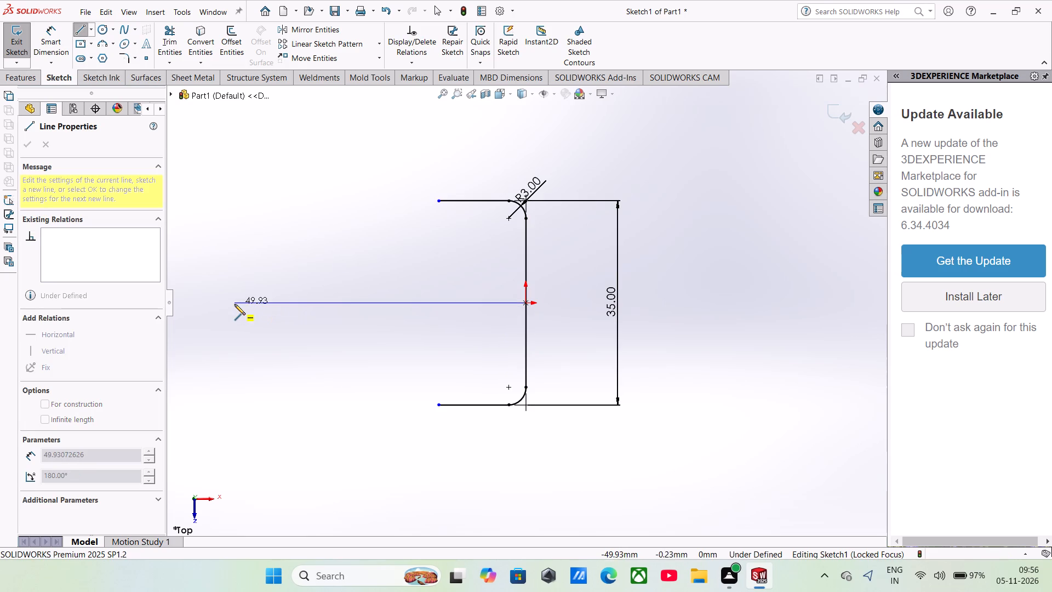
type("60")
key("Return")
scroll(447, 252, "up", 1)
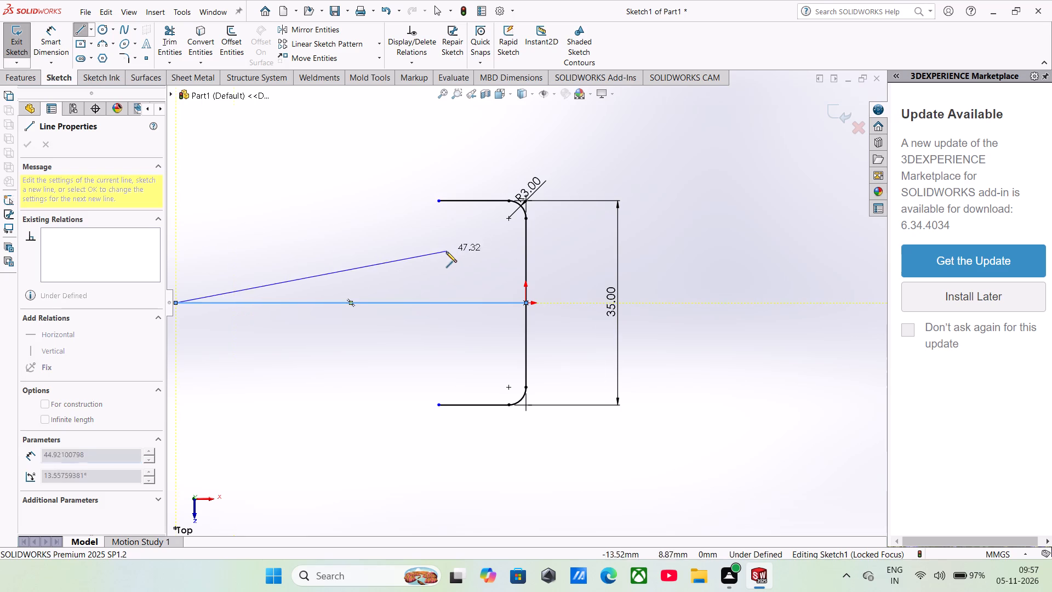
scroll(446, 252, "up", 2)
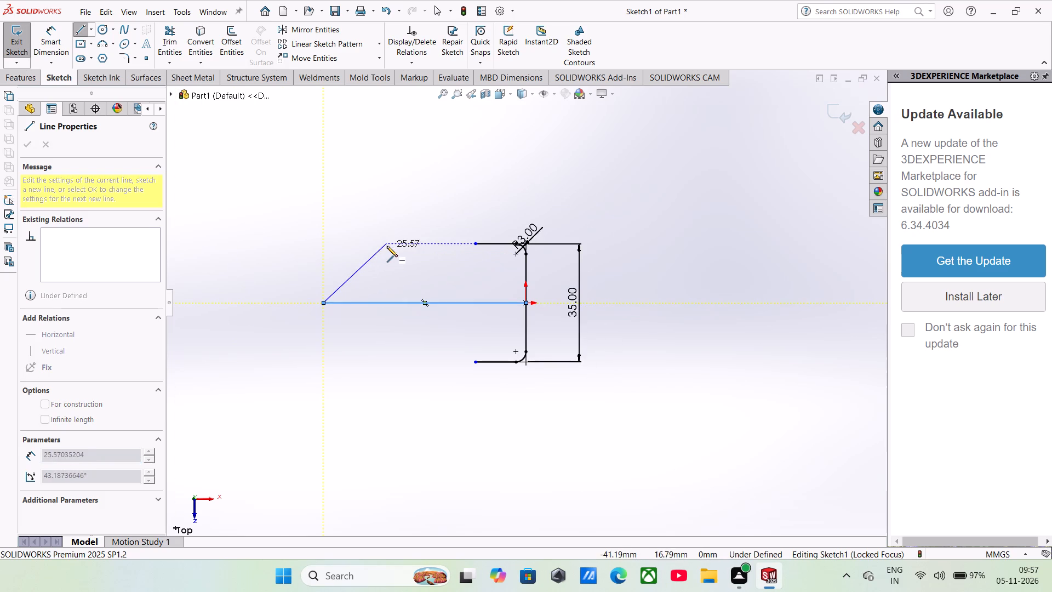
key("Escape")
Draw a horizontal helper line level with the upper short line, starting above the centre line's free end, and dimension it 40 mm.
scroll(379, 290, "down", 1)
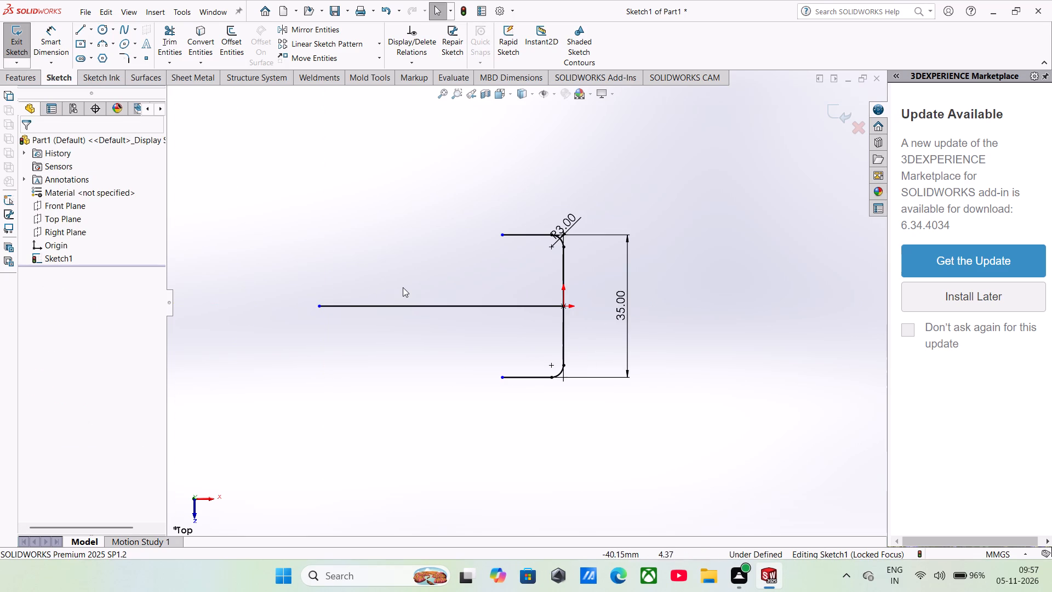
scroll(403, 287, "up", 1)
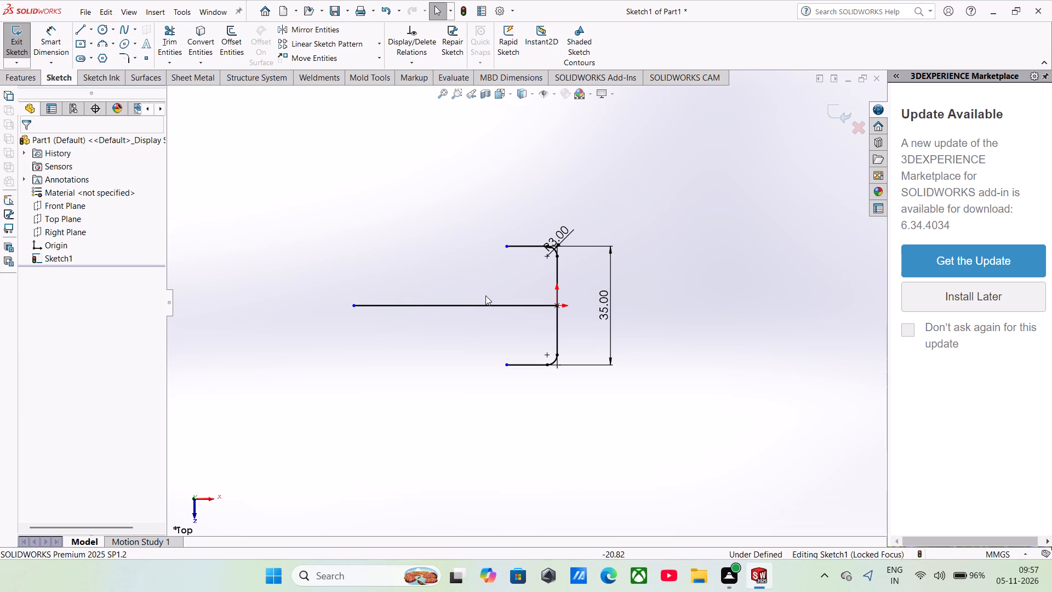
left_click(77, 27)
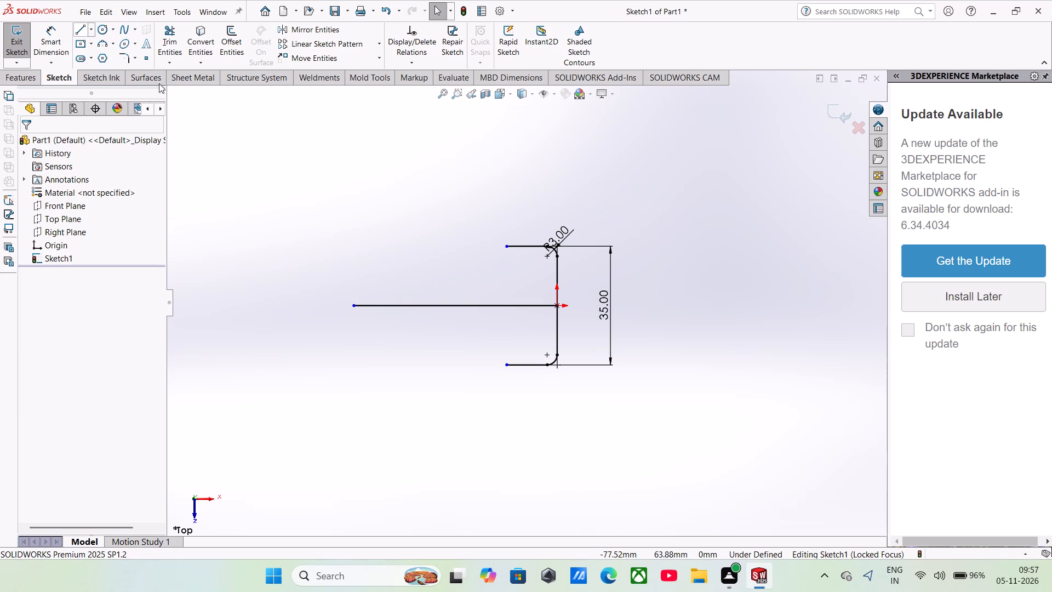
left_click(352, 246)
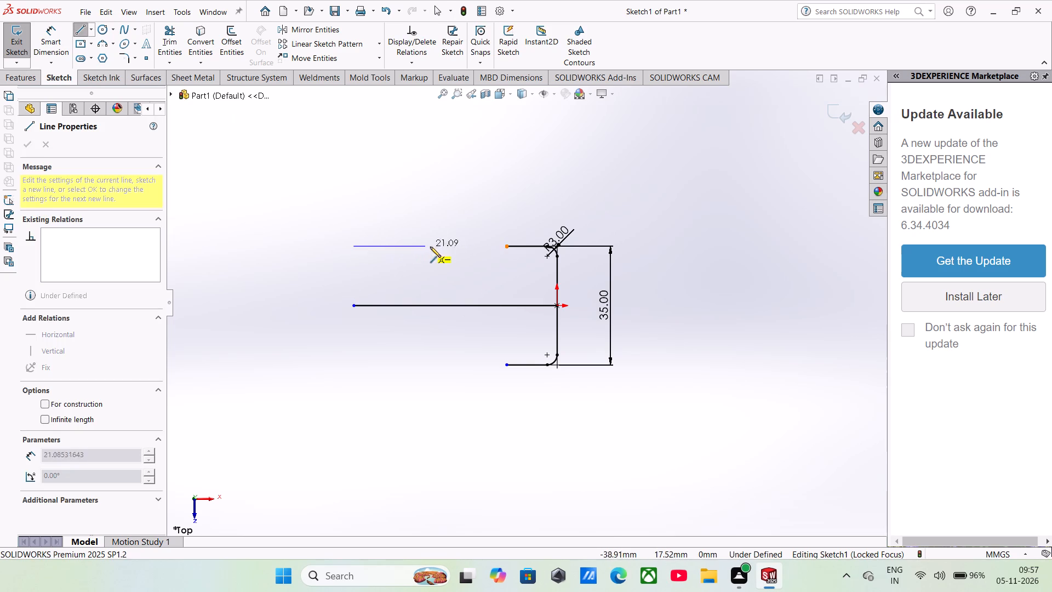
left_click(479, 247)
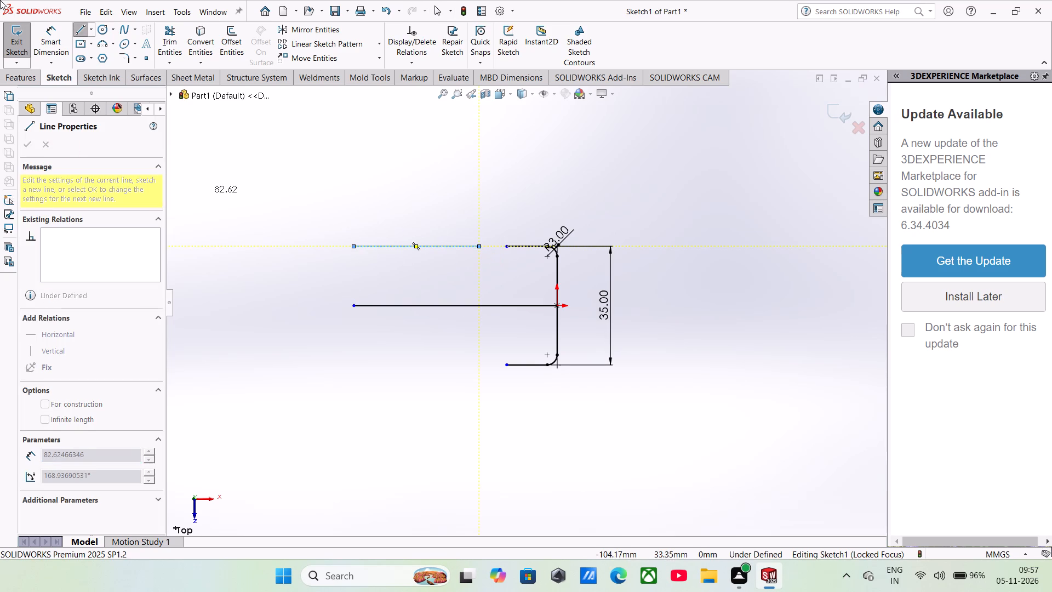
left_click(57, 33)
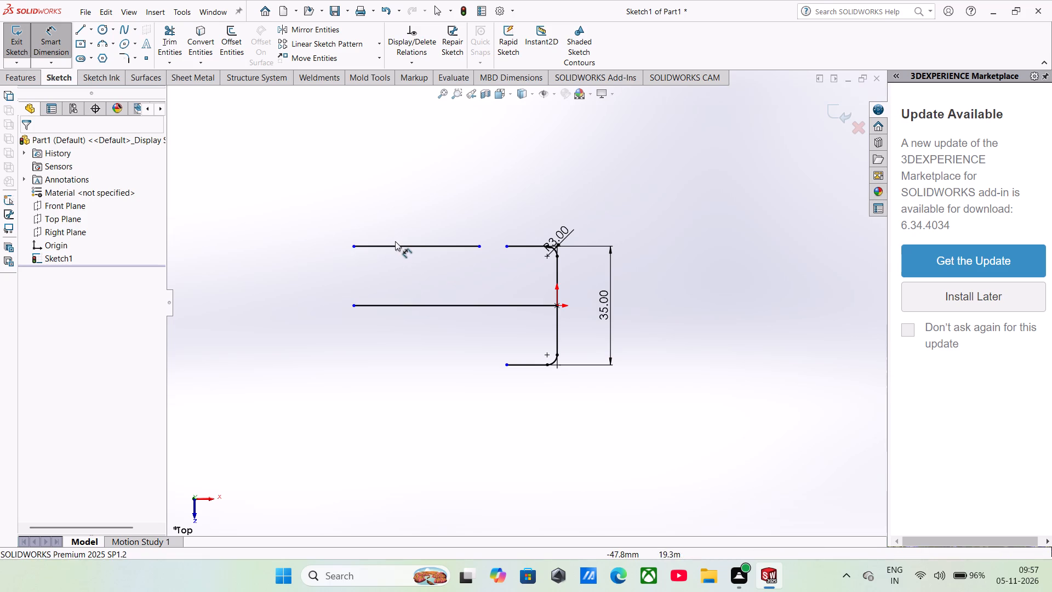
left_click(395, 244)
left_click(402, 158)
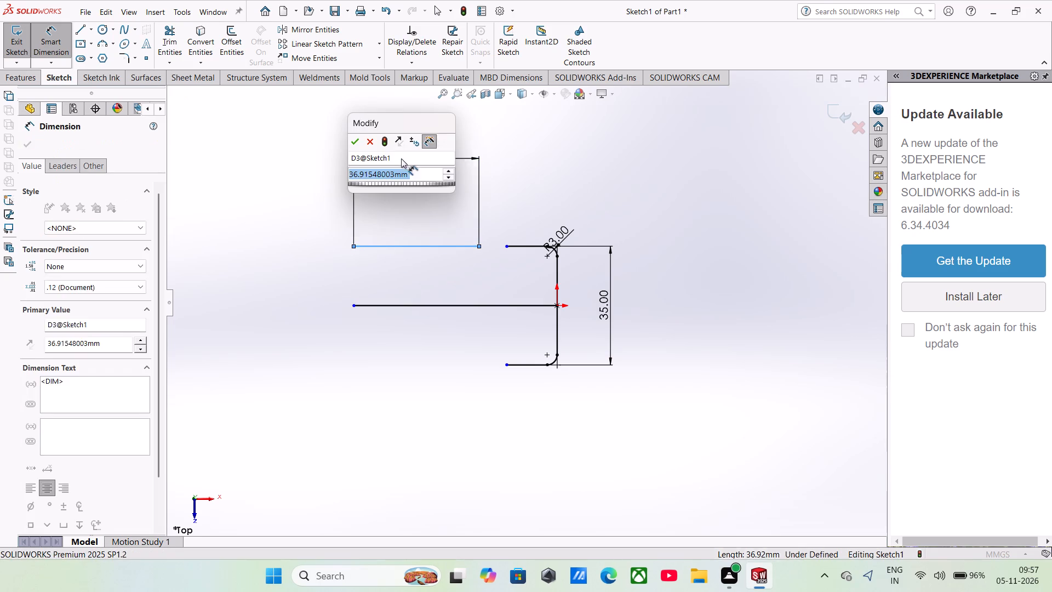
type("40")
key("Return")
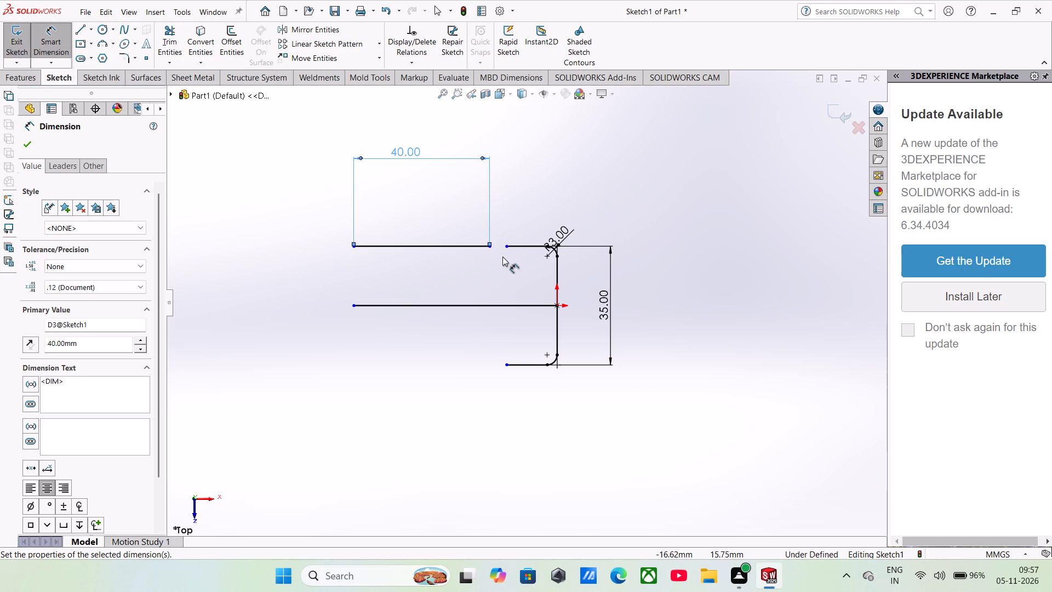
Draw a vertical line from the inner end of the 40 mm line down across the centre line.
scroll(504, 264, "down", 2)
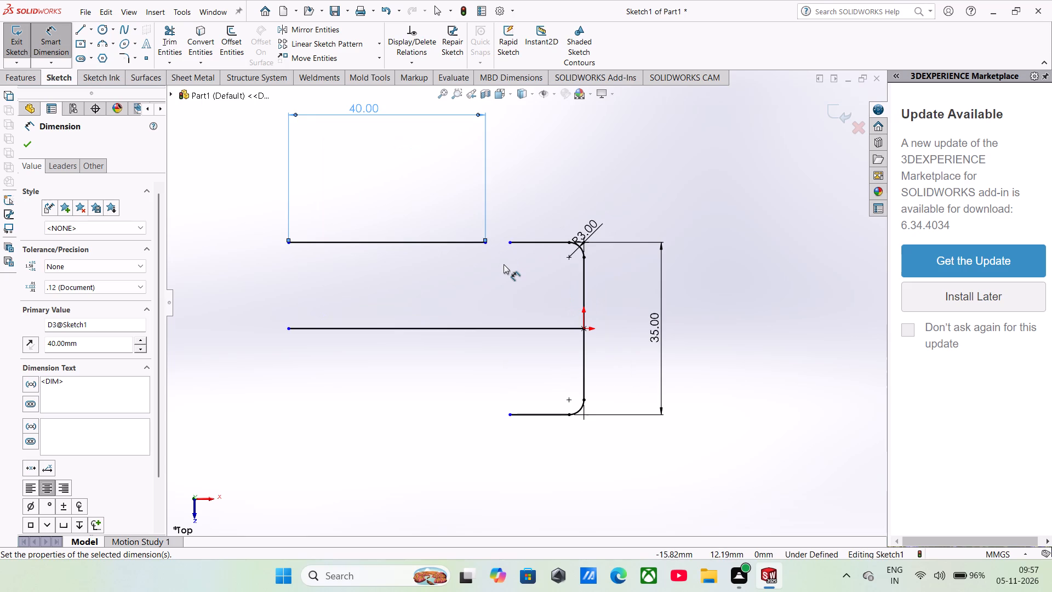
left_click(83, 29)
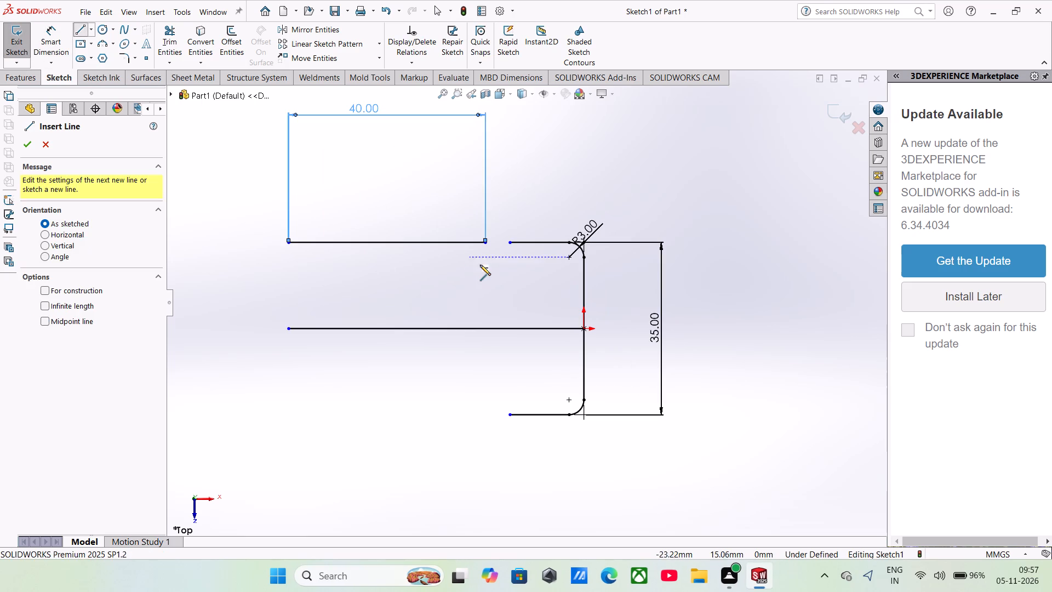
left_click(484, 243)
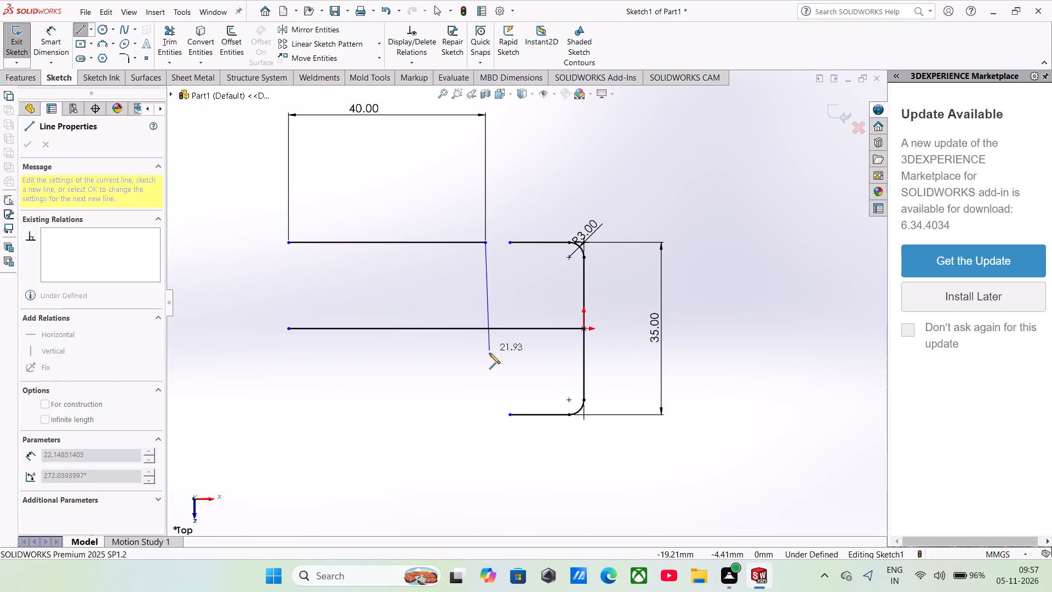
left_click(486, 360)
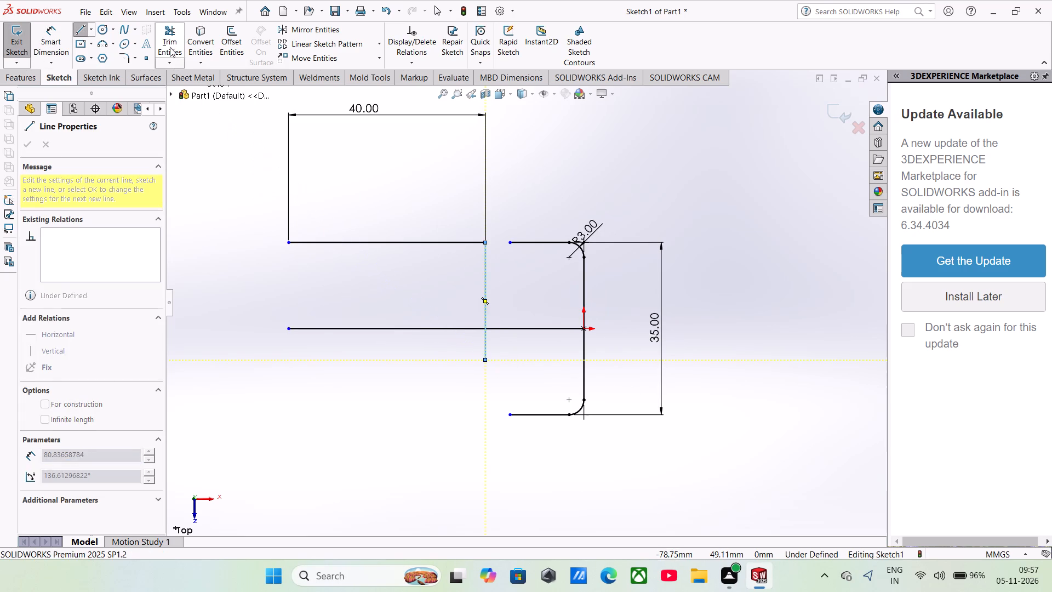
Trim away the part of the centre line between the vertical helper line and the C-shape.
left_click(170, 47)
left_click(524, 328)
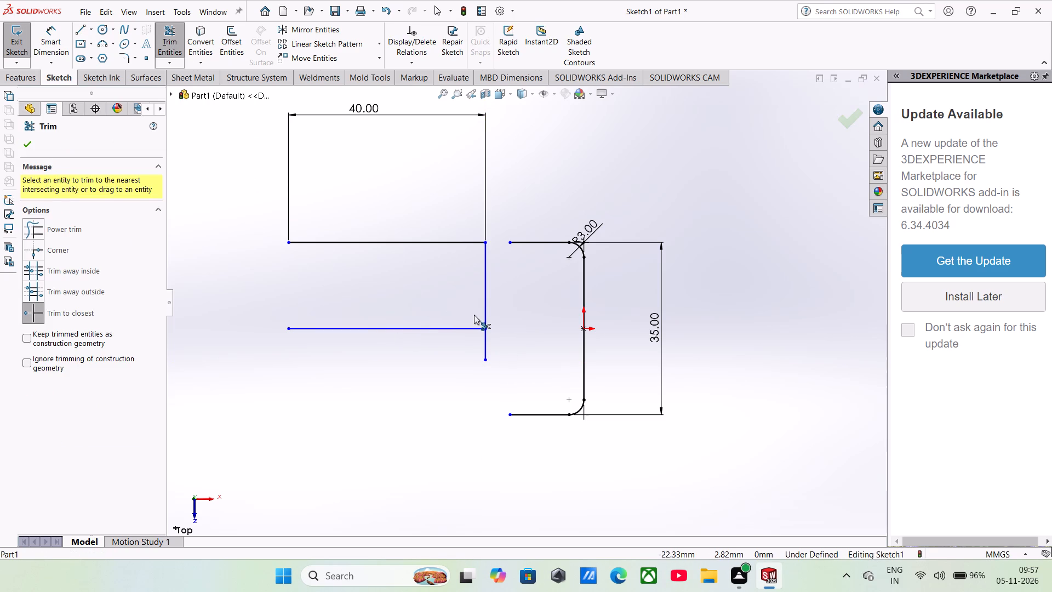
Draw a slanted line about 18.2 mm long from the upper short line's free end to the trimmed centre line's inner end.
scroll(474, 315, "up", 2)
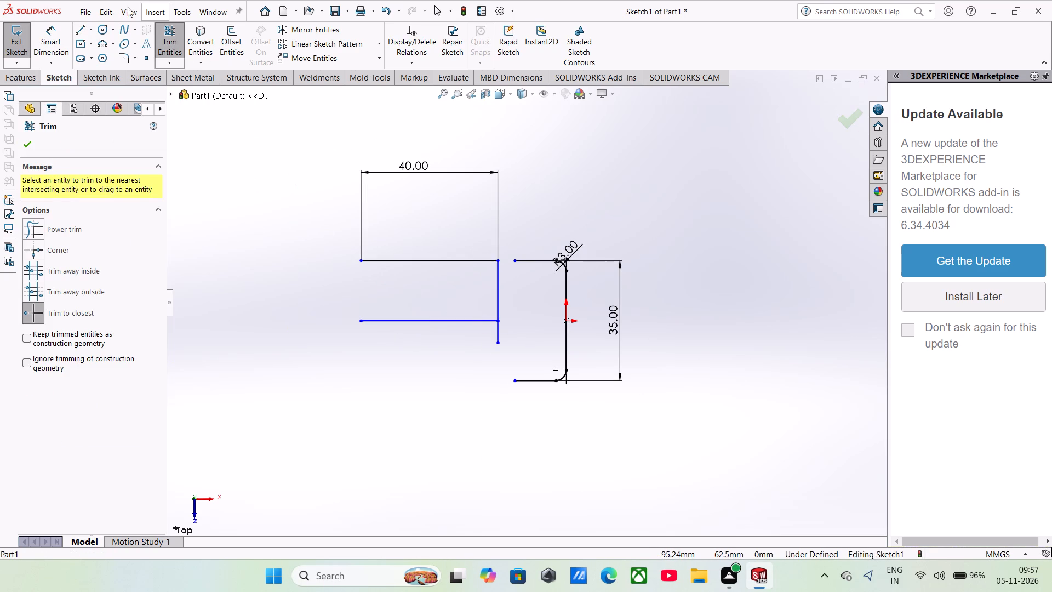
left_click(77, 27)
left_click(516, 261)
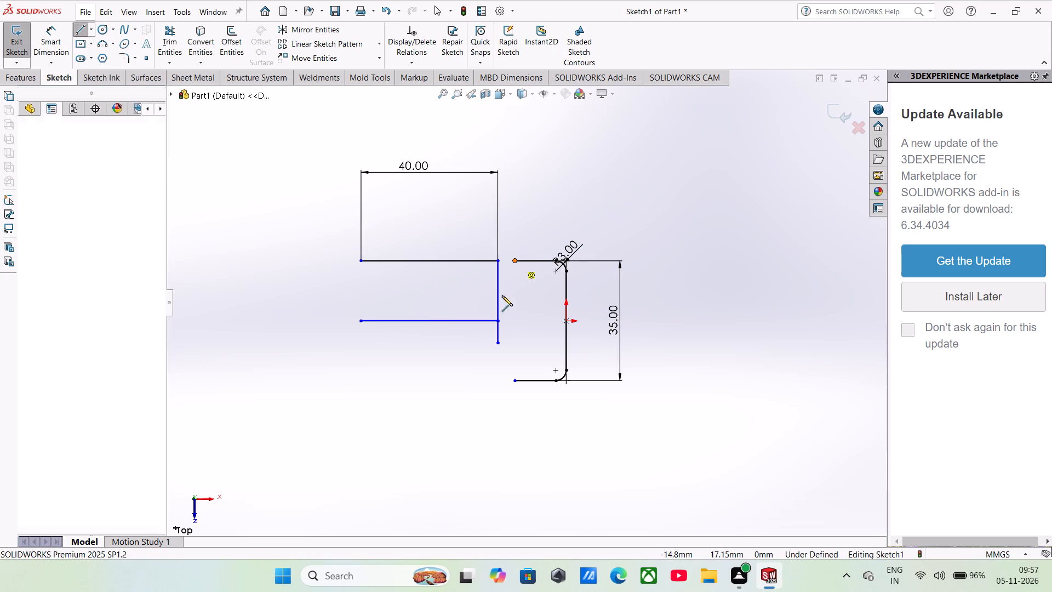
left_click(495, 321)
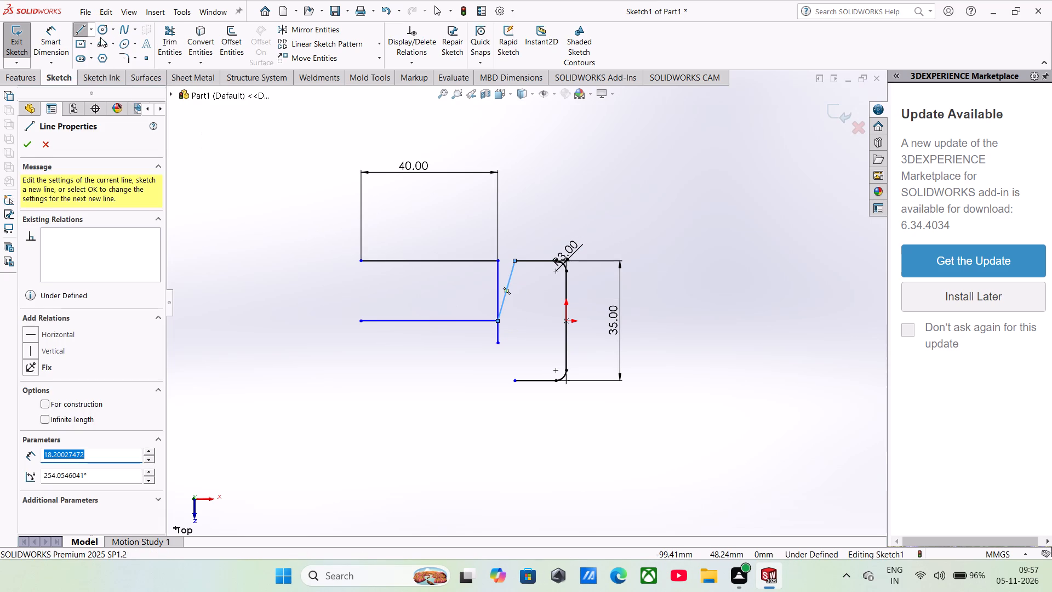
Trim away both parts of the vertical helper line, above and below the centre line.
left_click(167, 29)
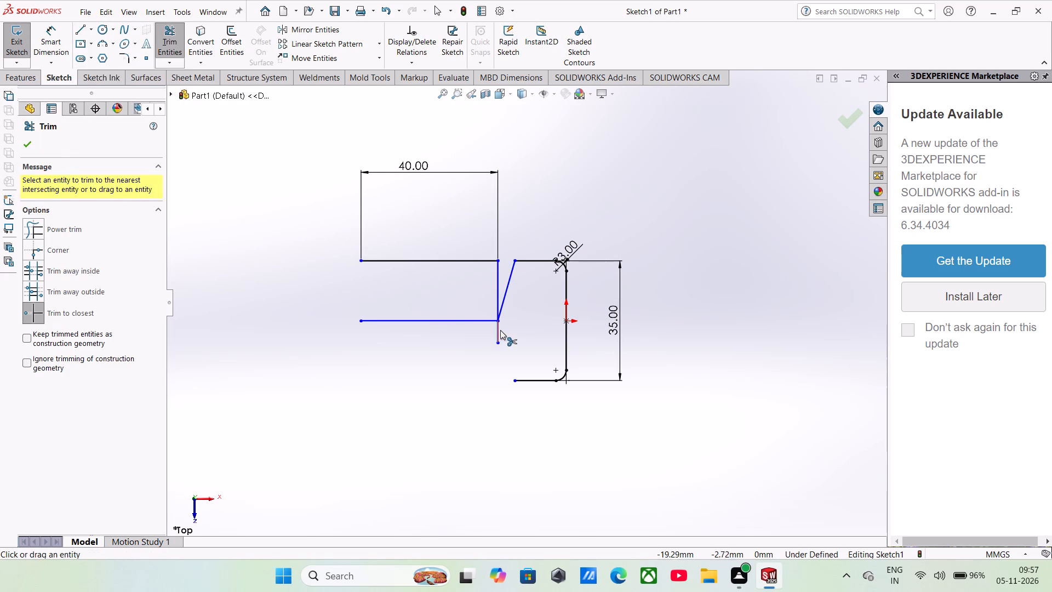
left_click(500, 330)
left_click(495, 298)
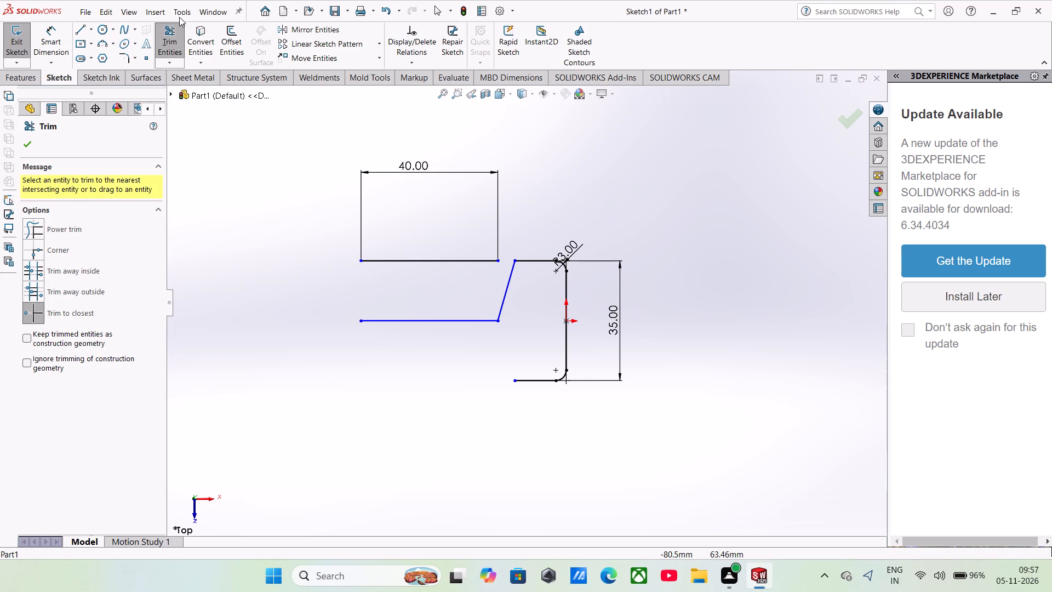
Add a 3 mm sketch fillet between the centre line and the slanted line.
left_click(120, 61)
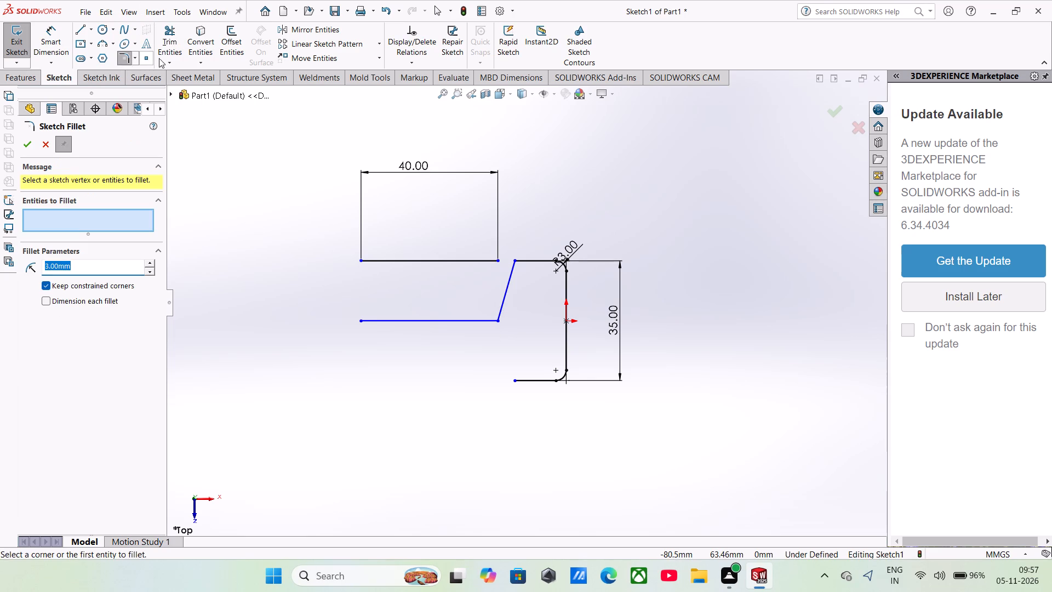
left_click(474, 322)
left_click(504, 303)
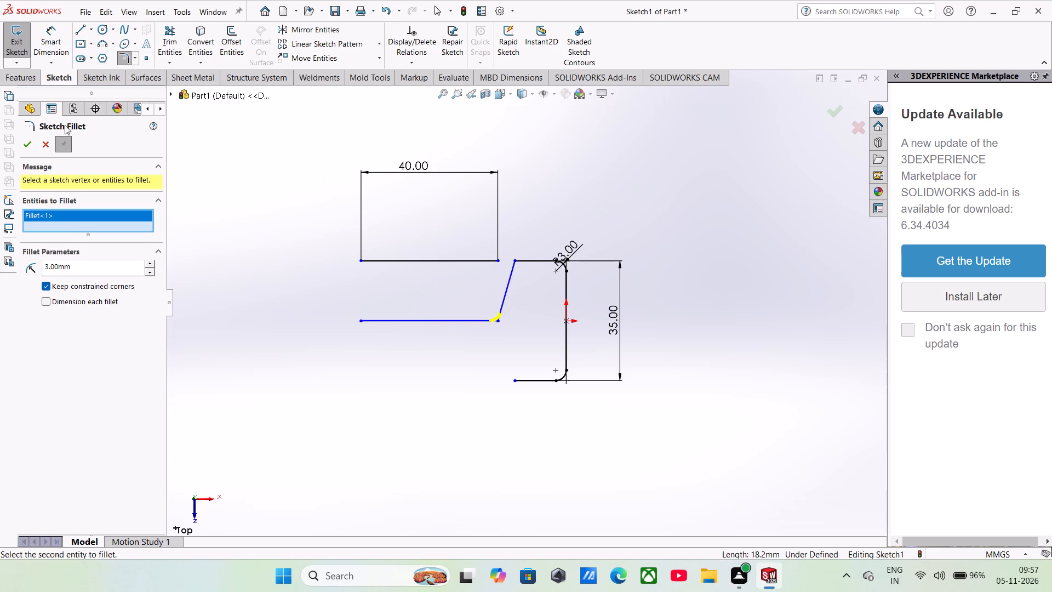
left_click(35, 144)
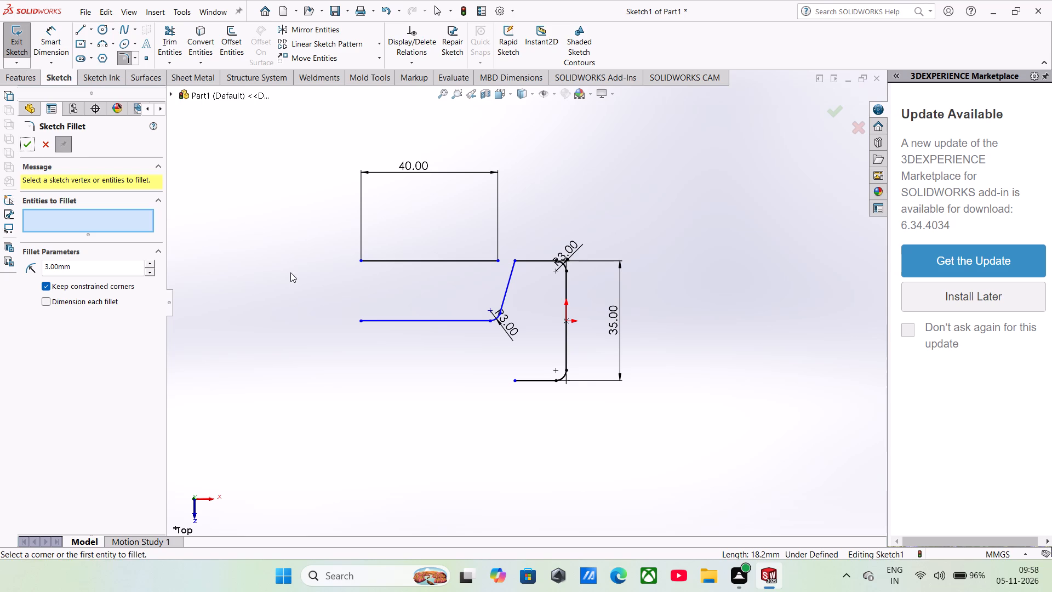
Trim away the 40 mm horizontal helper line above the centre line.
left_click(178, 54)
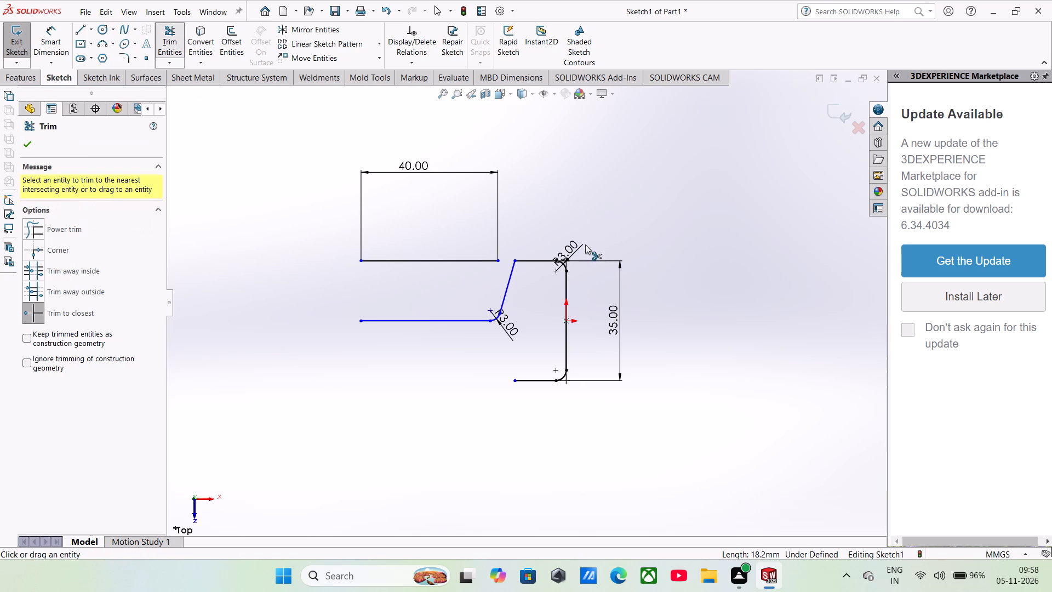
left_click(466, 264)
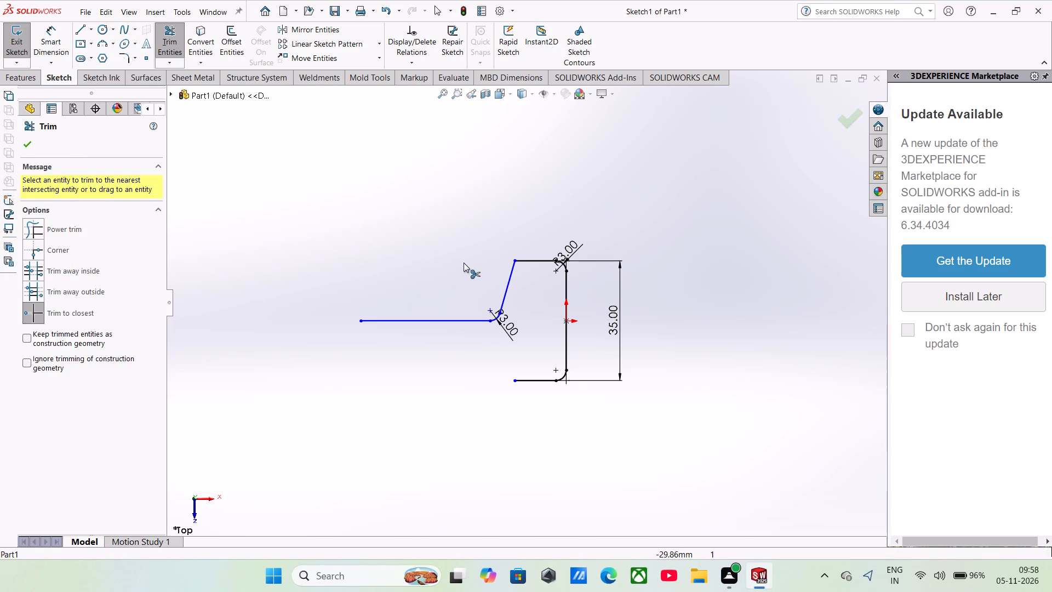
Add a 3 mm sketch fillet between the slanted line and the upper short horizontal line.
scroll(530, 258, "down", 3)
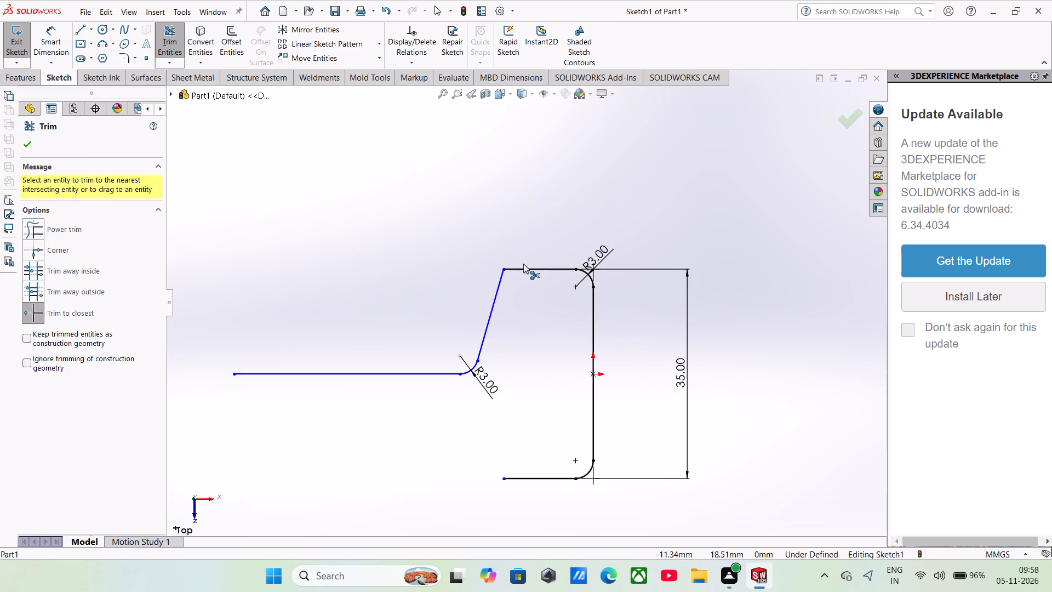
left_click(121, 57)
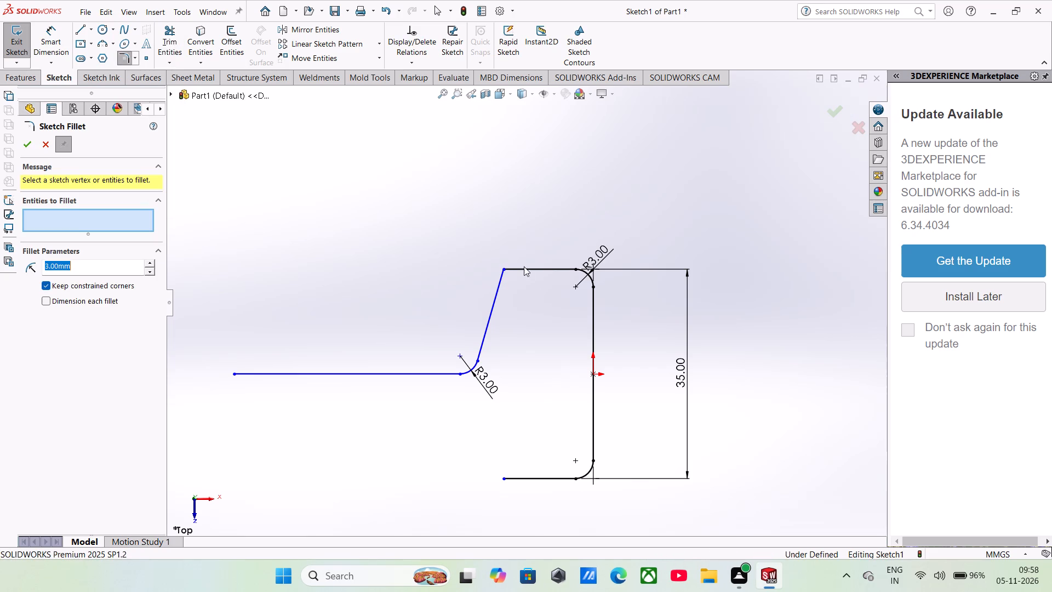
left_click(492, 298)
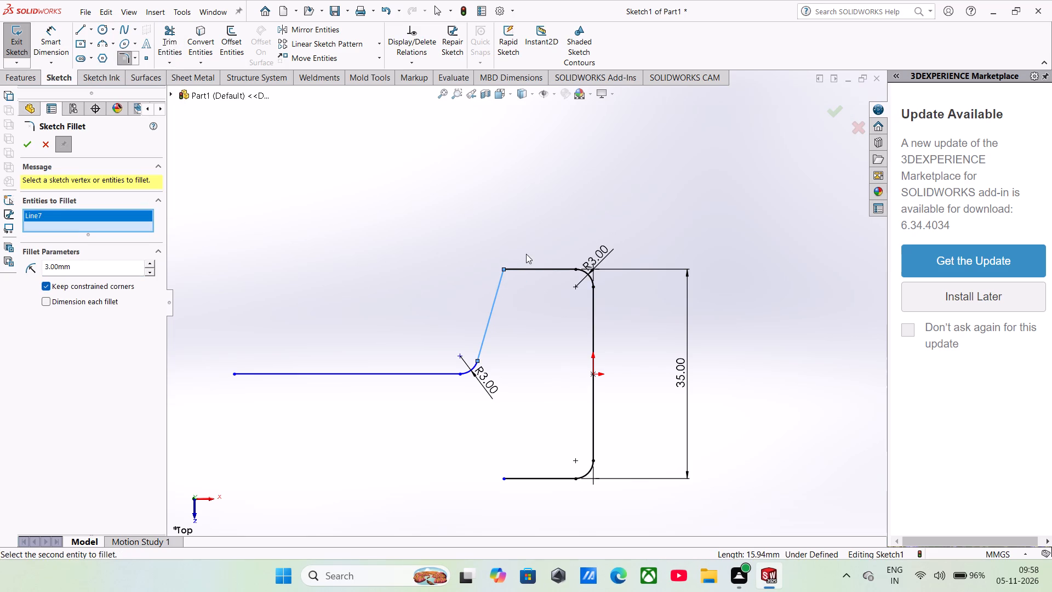
left_click(524, 267)
left_click(33, 149)
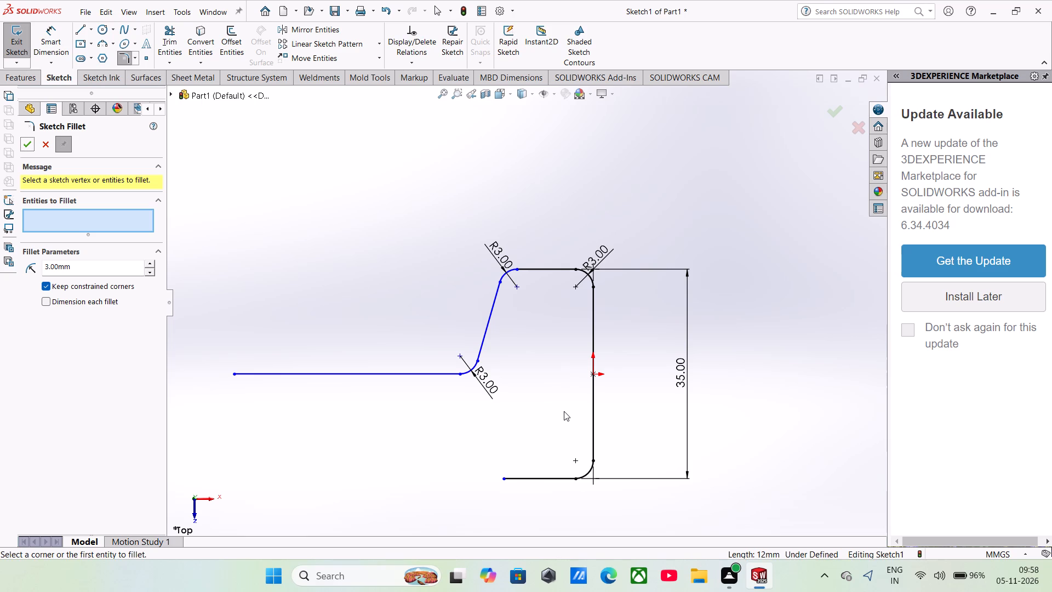
Draw a 2 mm vertical line downward from the point level with the centre line, directly below the lower fillet's end on the slanted line.
scroll(483, 403, "down", 1)
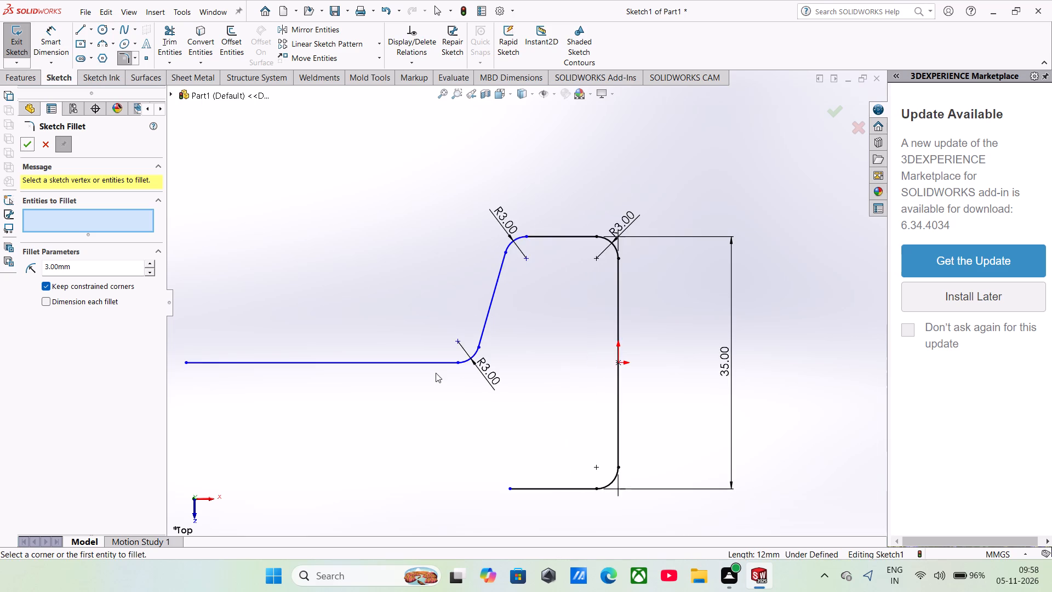
scroll(436, 373, "down", 2)
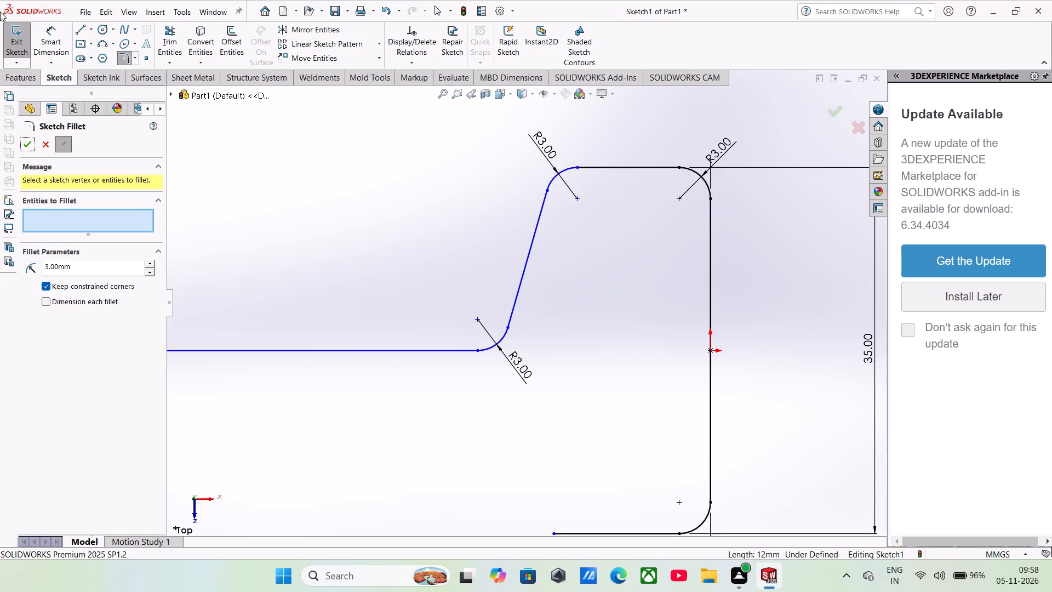
left_click(84, 30)
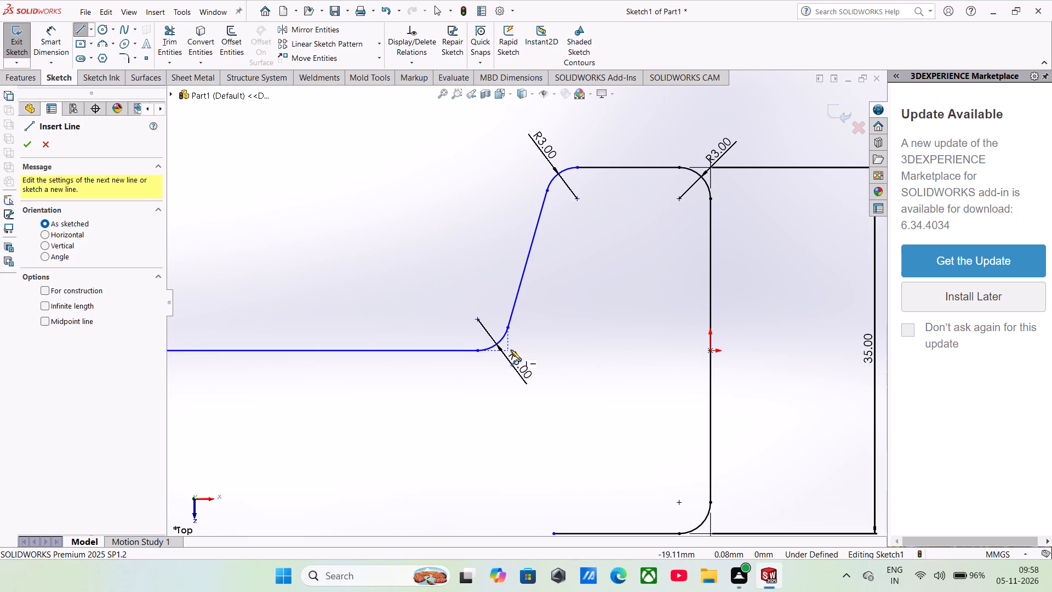
left_click(511, 352)
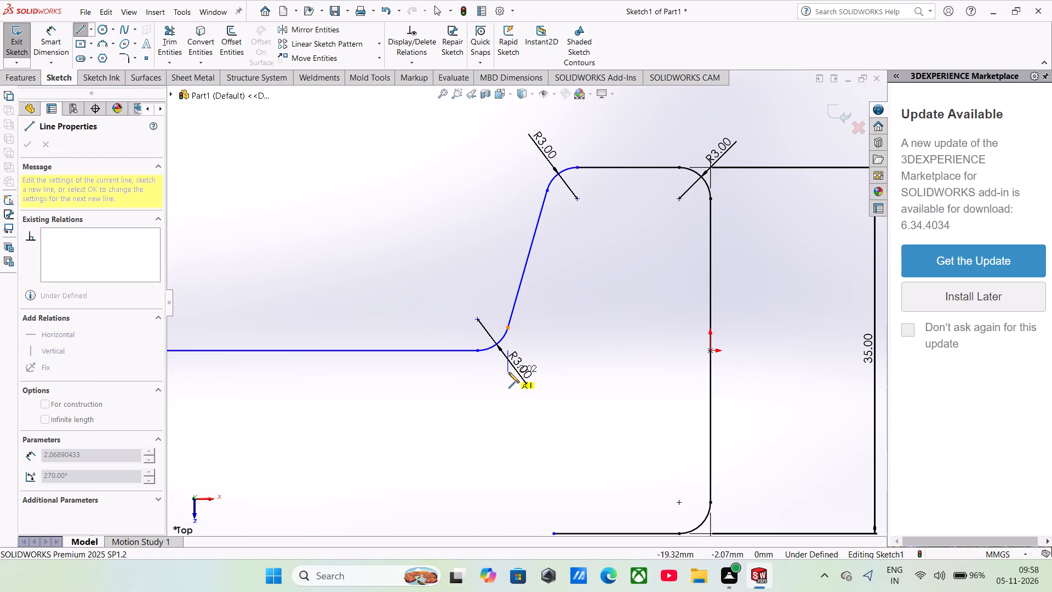
left_click(508, 372)
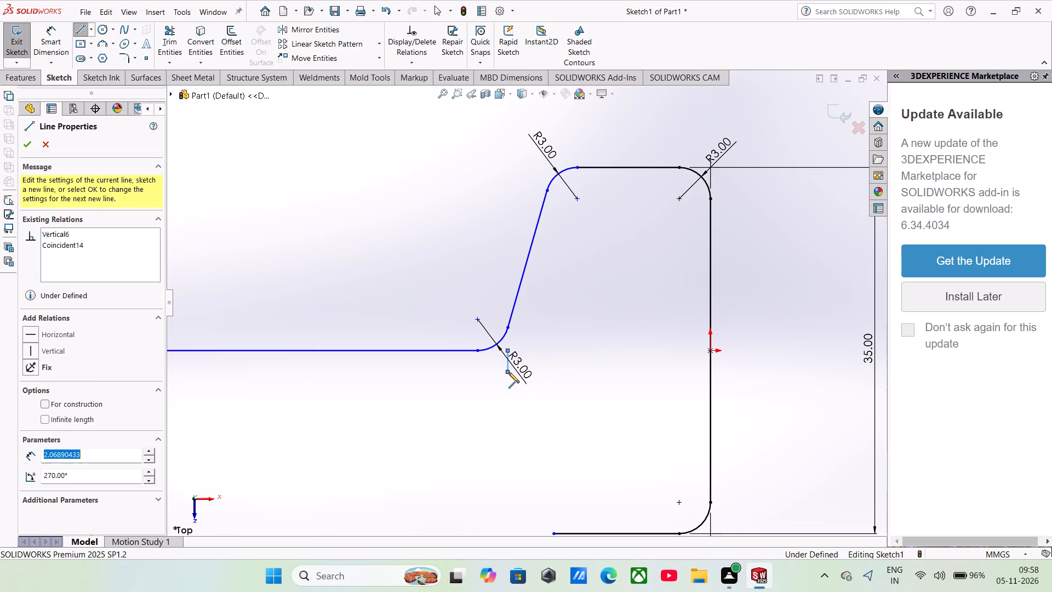
key("2")
key("Return")
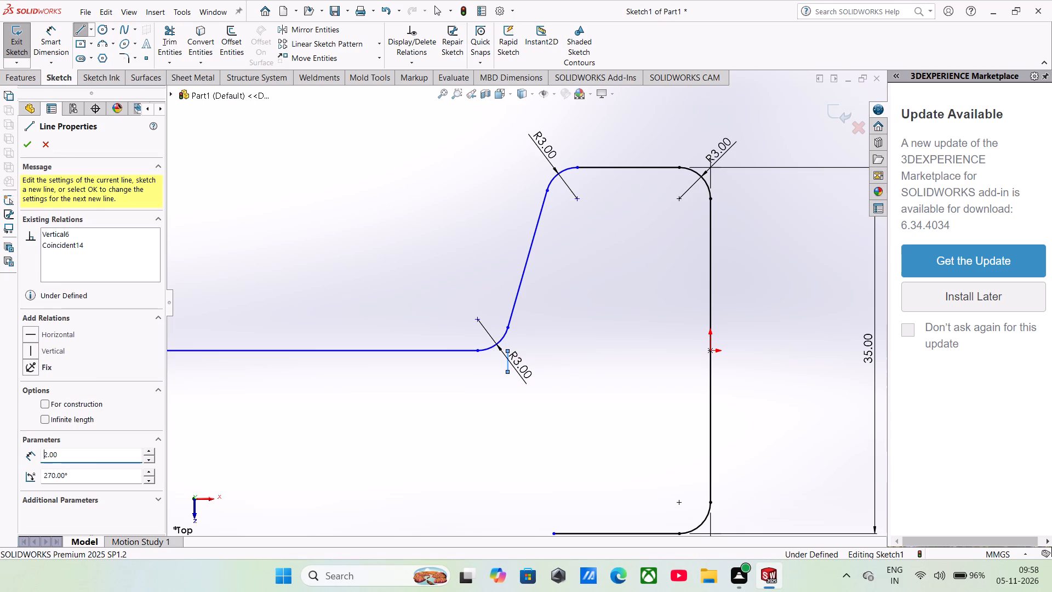
Draw a slanted line from the lower end of the 2 mm vertical line to the open end of the bottom horizontal line.
scroll(528, 484, "up", 1)
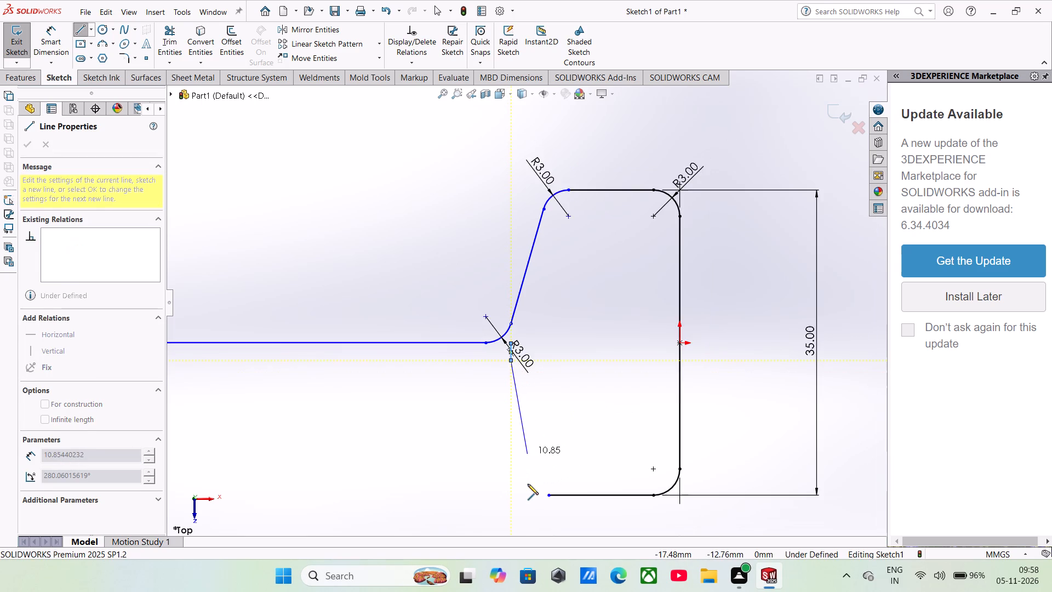
scroll(528, 484, "up", 1)
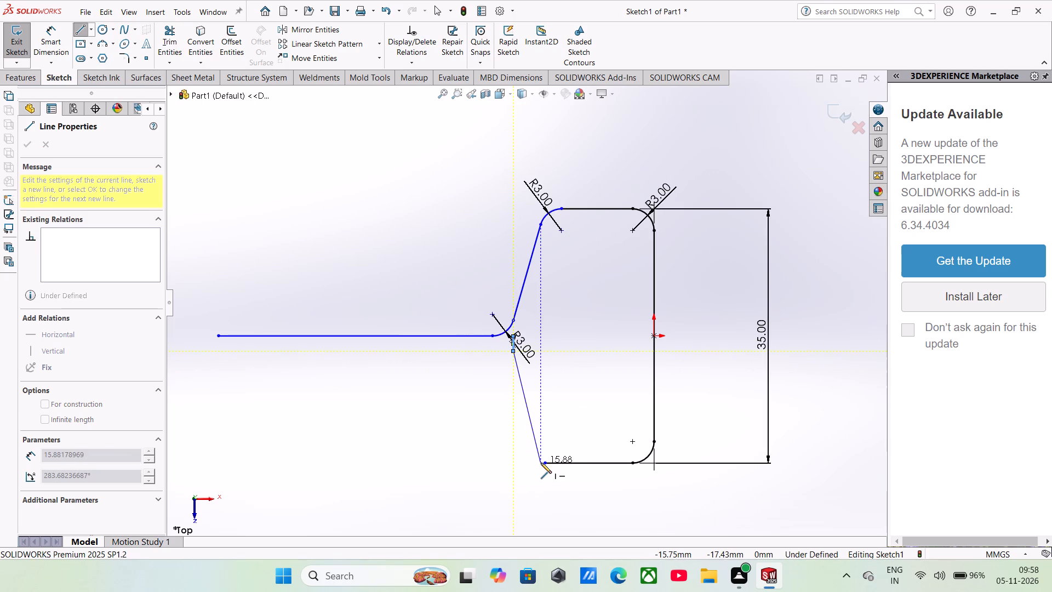
left_click(545, 461)
scroll(547, 460, "down", 1)
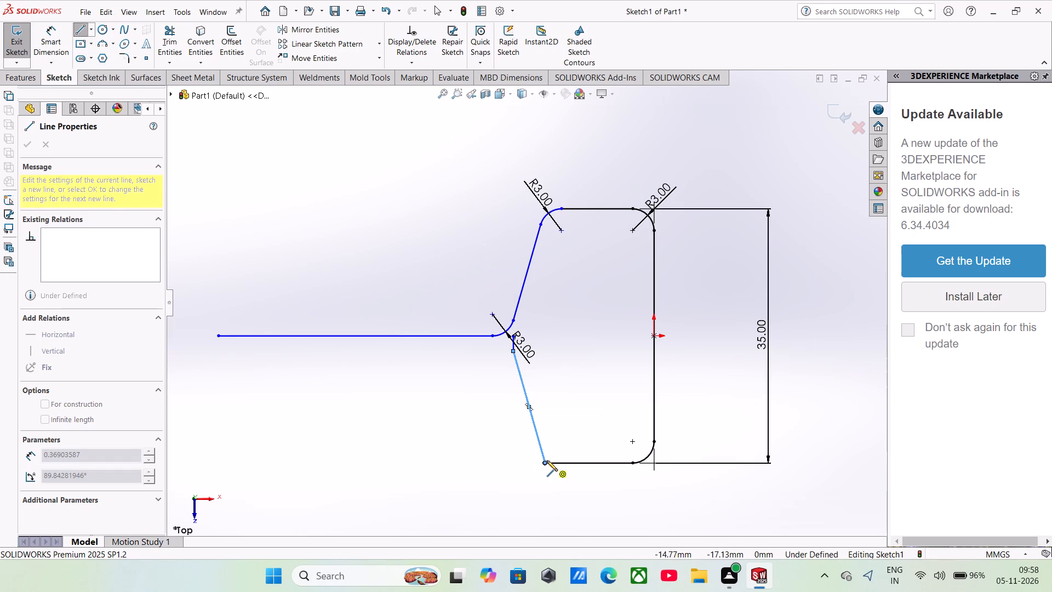
scroll(547, 460, "down", 1)
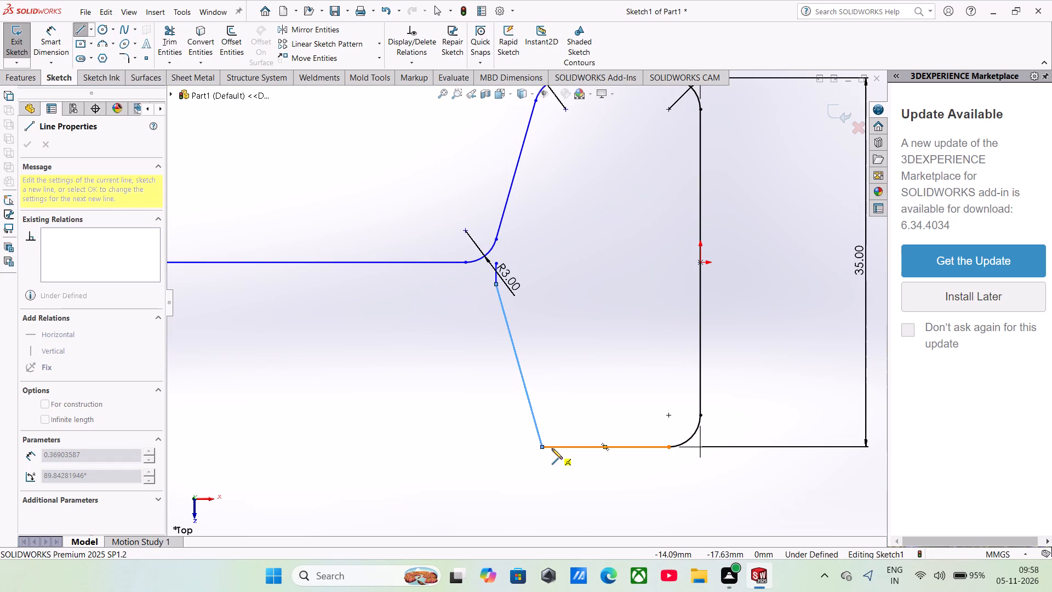
scroll(552, 448, "down", 1)
key("Escape")
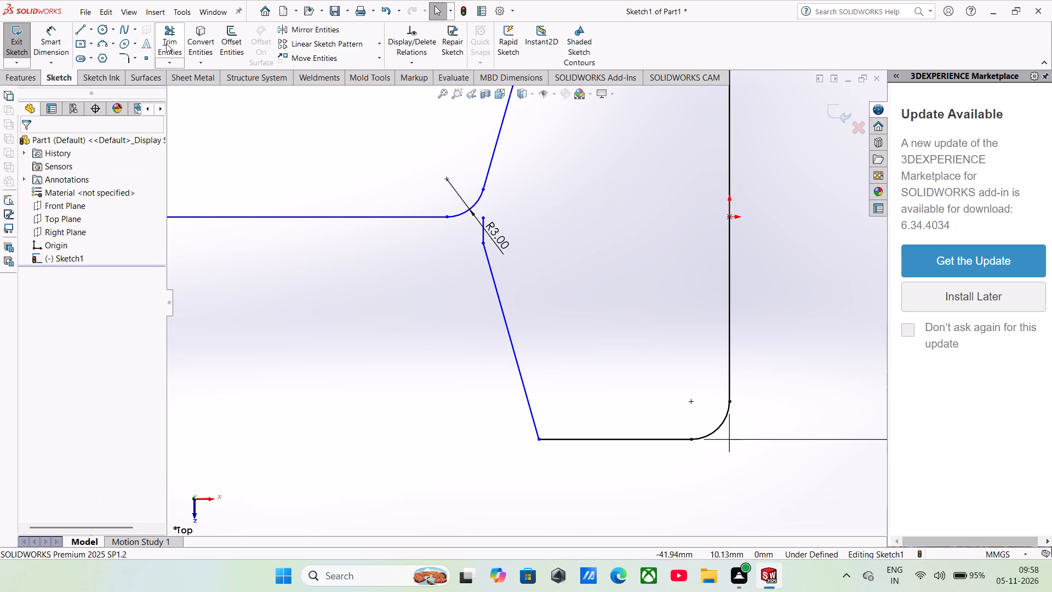
Trim away the 2 mm vertical helper line above the lower slanted line.
left_click(167, 43)
left_click(484, 228)
scroll(488, 269, "up", 2)
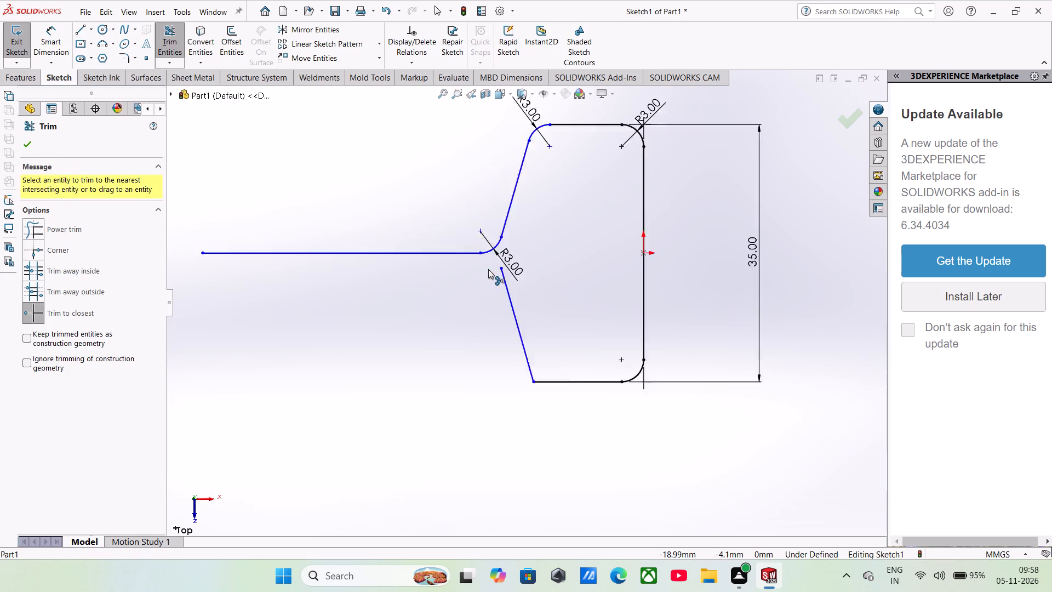
scroll(488, 269, "up", 5)
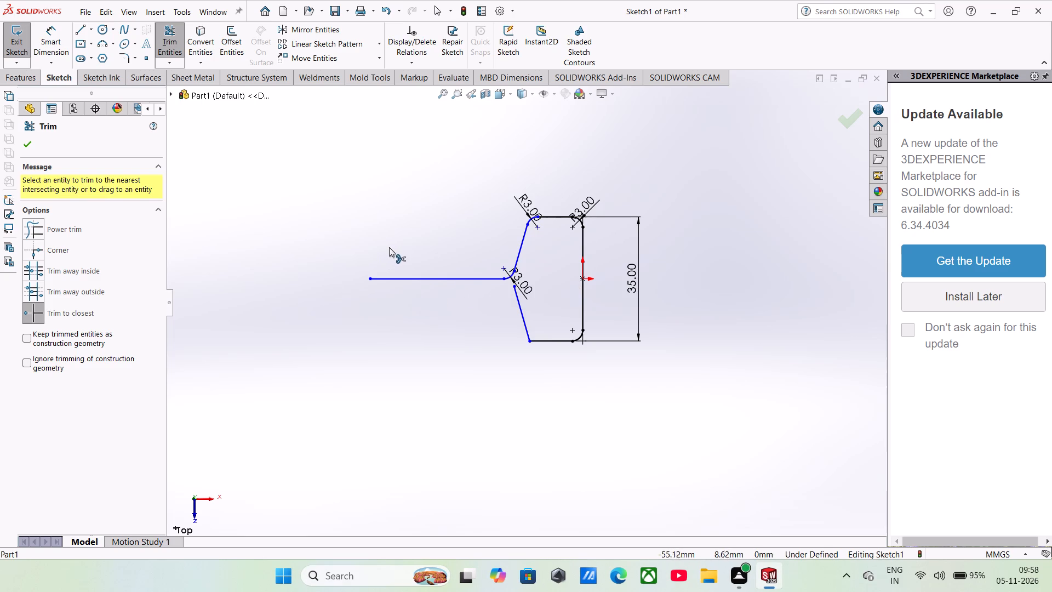
scroll(392, 246, "up", 2)
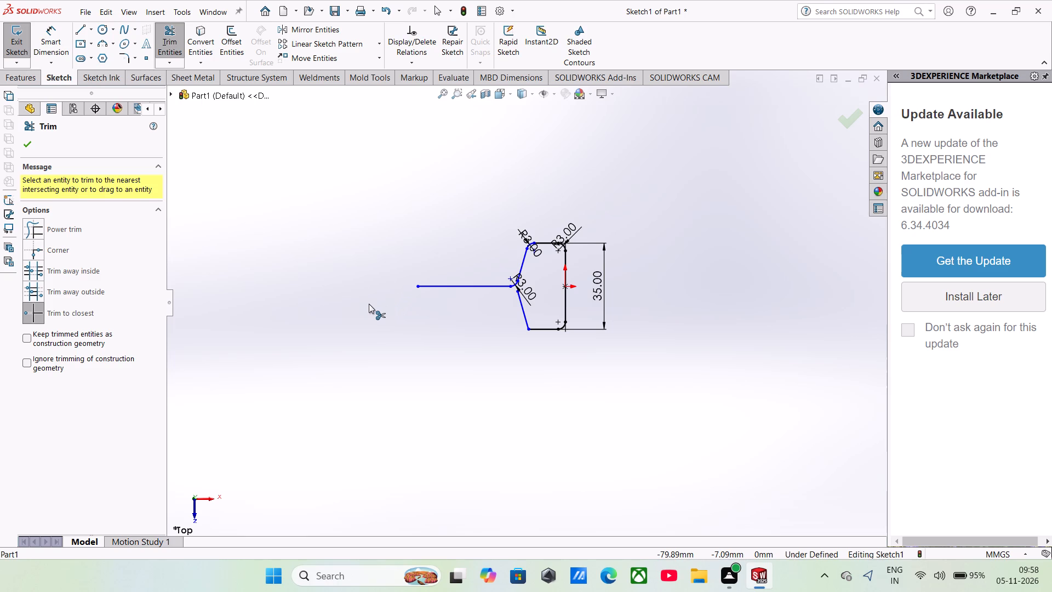
scroll(371, 300, "up", 1)
scroll(447, 281, "down", 1)
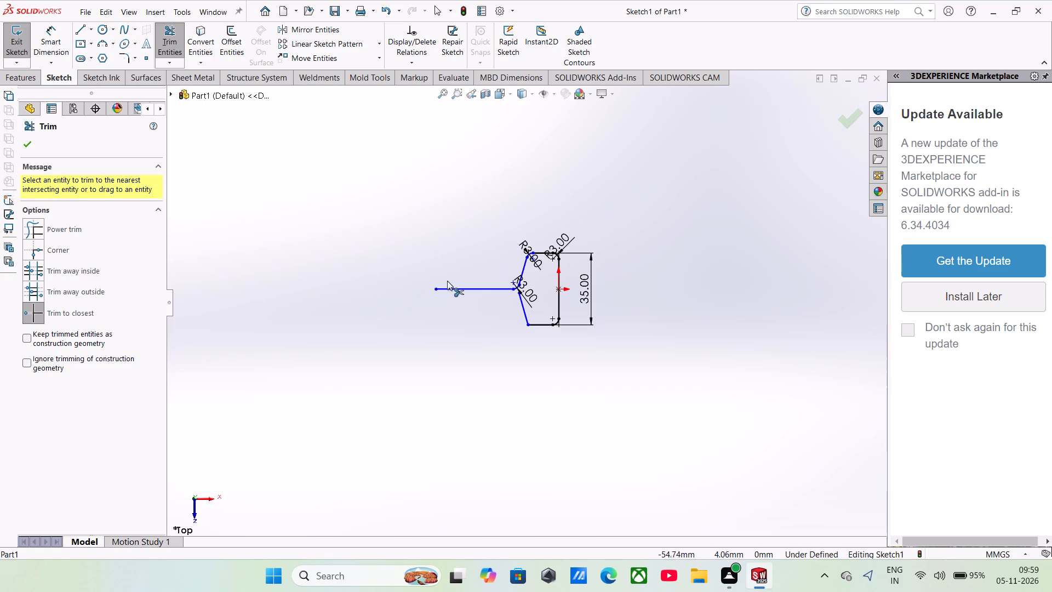
scroll(447, 281, "down", 3)
left_click(23, 133)
left_click(24, 140)
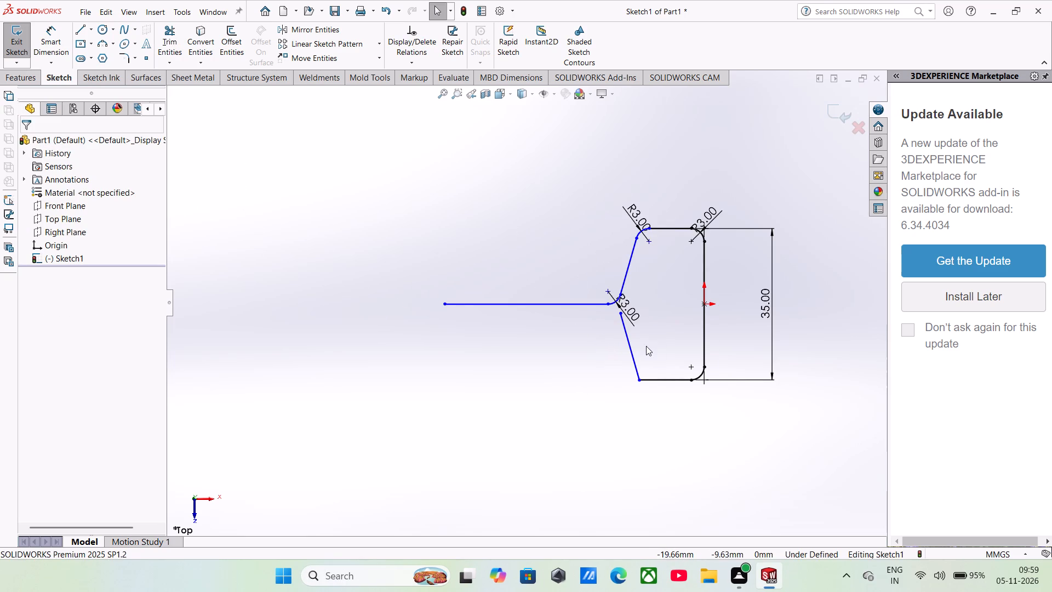
Add a 3 mm sketch fillet between the lower slanted line and the bottom horizontal line.
scroll(655, 344, "down", 2)
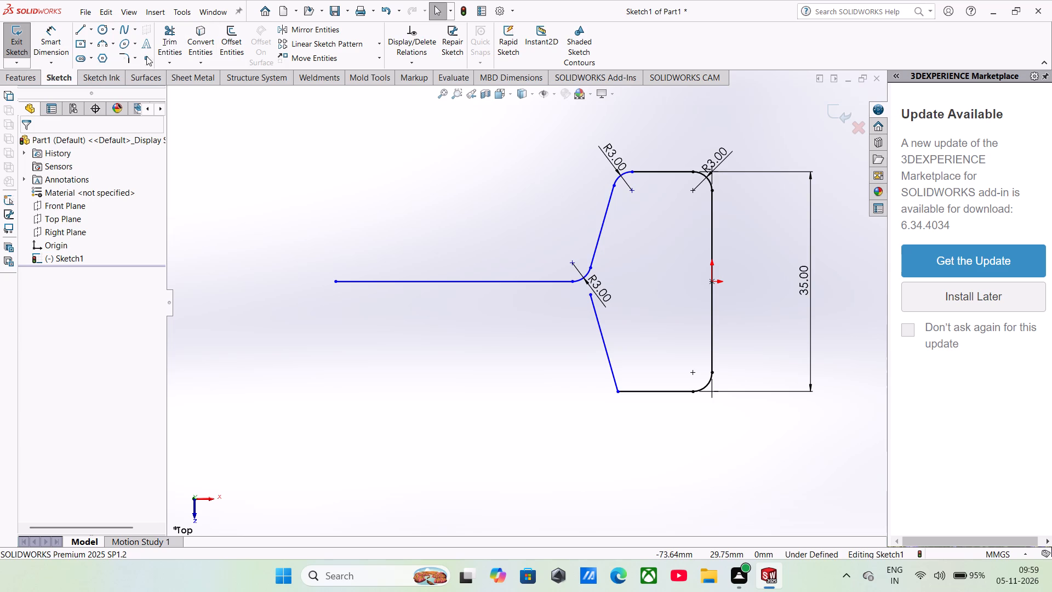
left_click(113, 56)
left_click(124, 57)
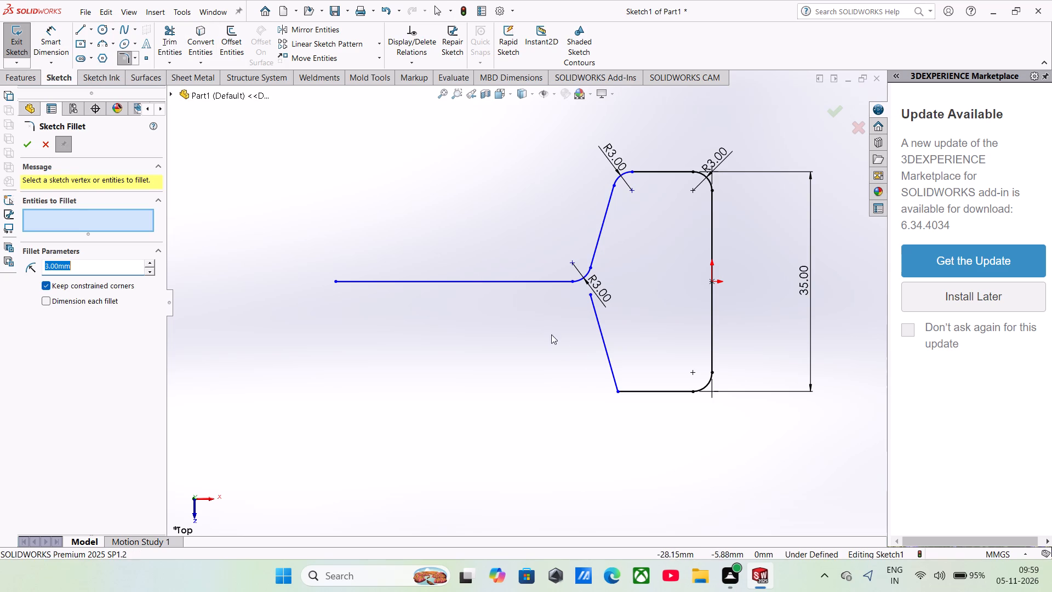
left_click(611, 372)
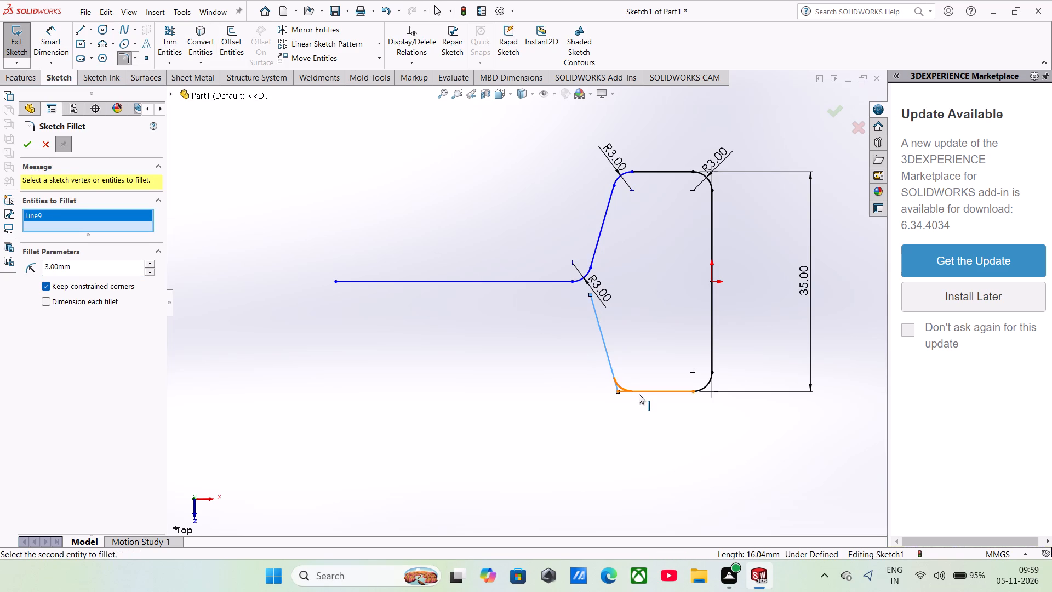
left_click(639, 394)
left_click(29, 145)
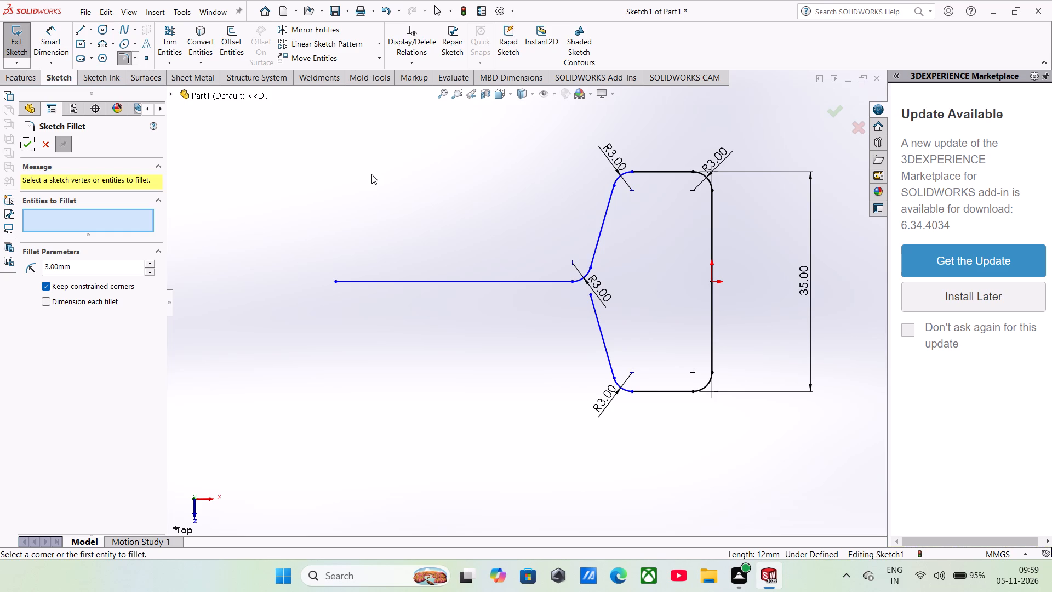
left_click(27, 147)
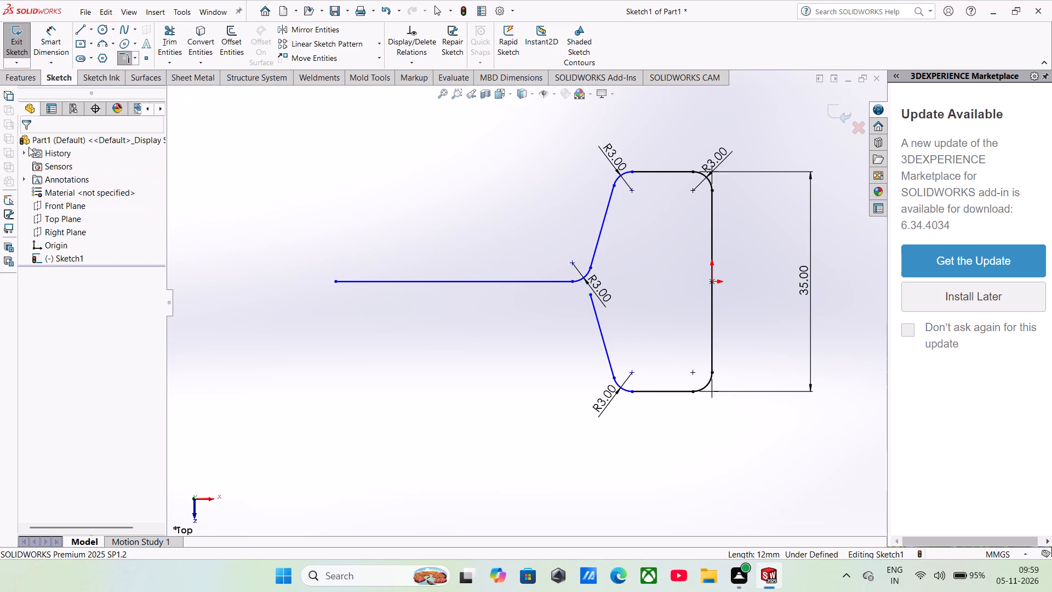
Exit the profile sketch, keeping its geometry.
middle_click_drag(518, 263, 541, 326)
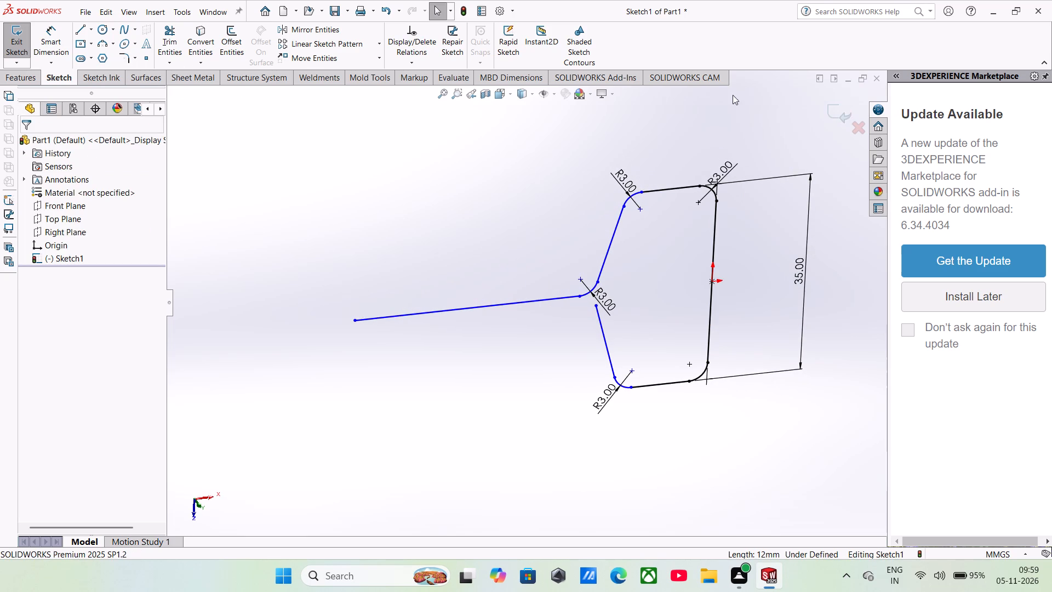
left_click(842, 115)
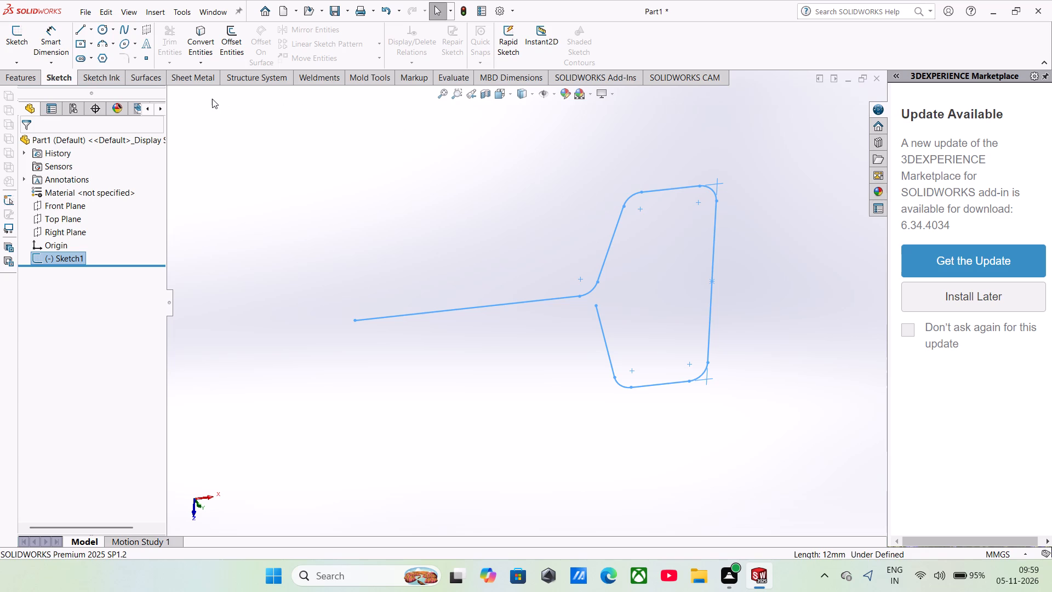
Create a reference plane through the free end point of the long horizontal arm, perpendicular to that line.
left_click(22, 83)
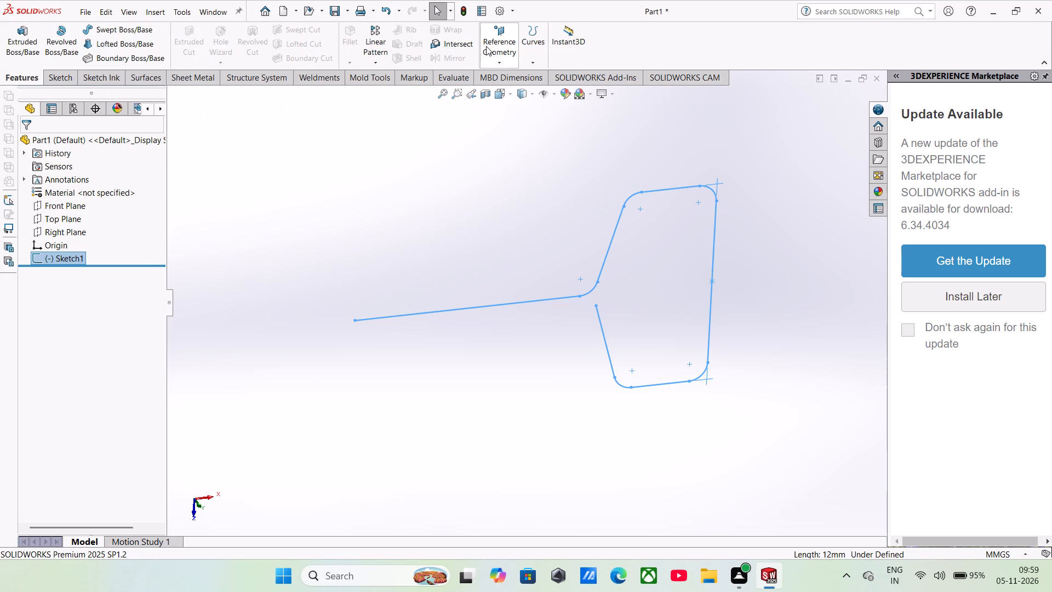
left_click(486, 46)
left_click(491, 78)
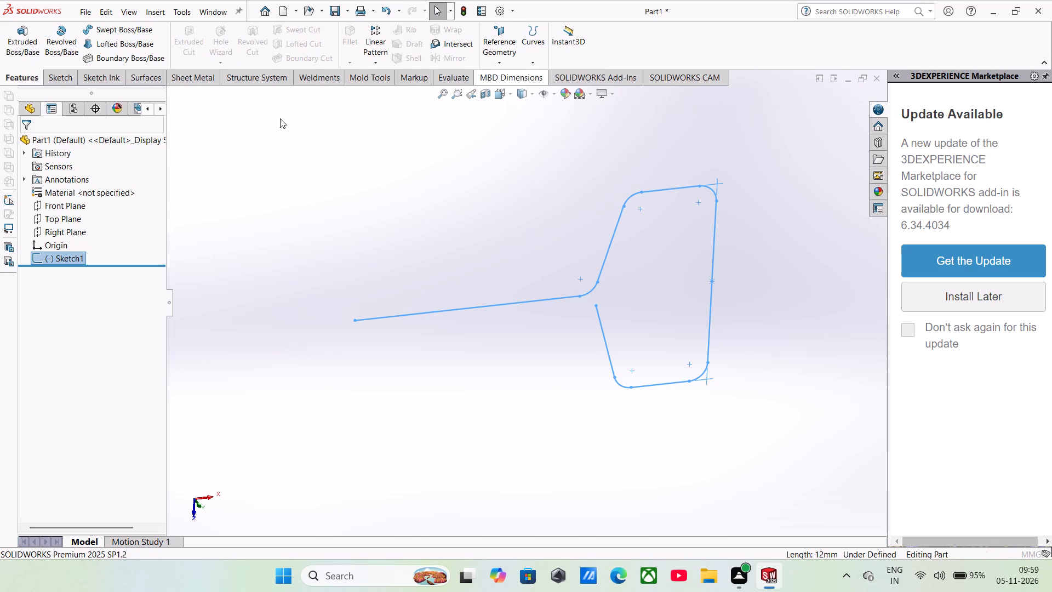
left_click(353, 321)
scroll(416, 330, "up", 8)
middle_click_drag(419, 330, 403, 344)
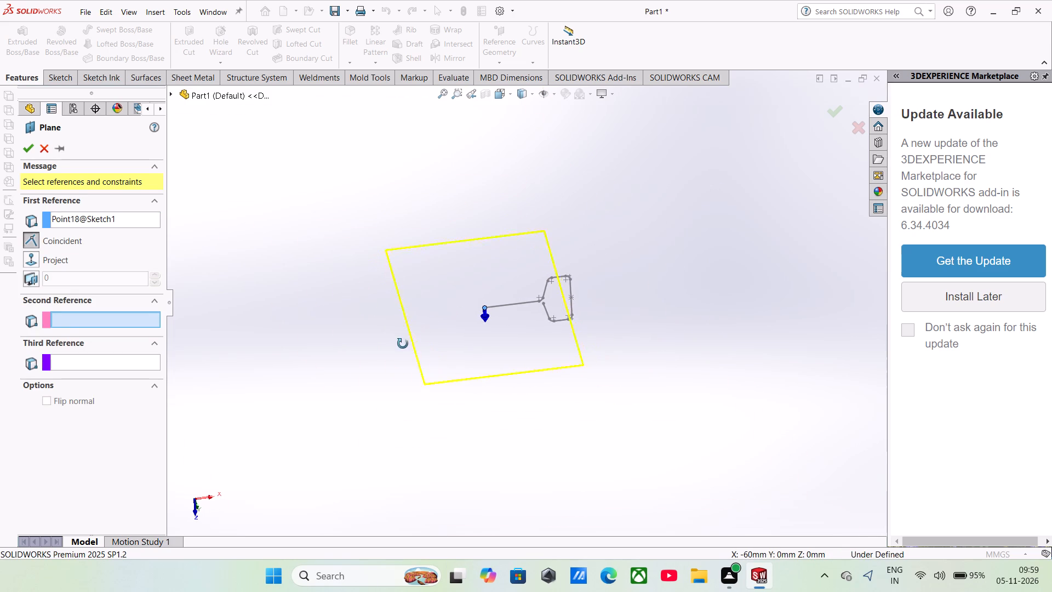
middle_click_drag(403, 344, 398, 351)
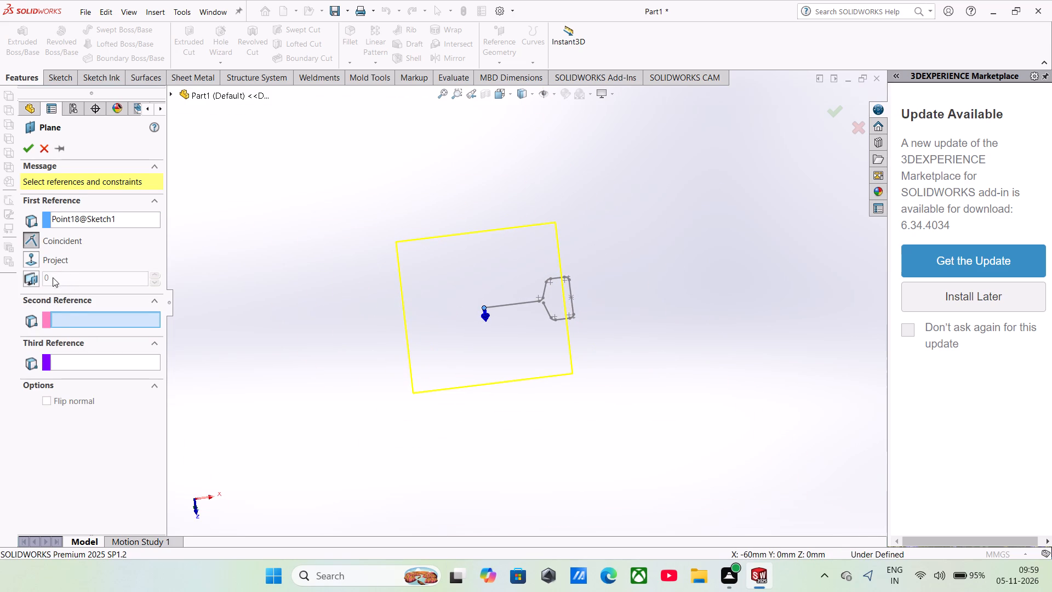
scroll(536, 323, "down", 4)
scroll(466, 293, "down", 1)
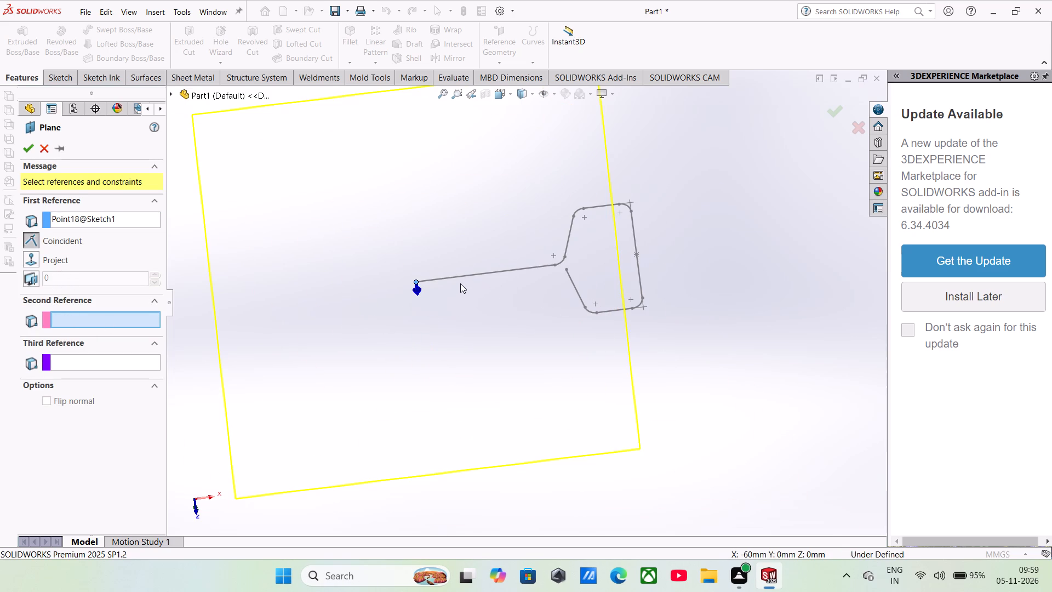
left_click(459, 277)
scroll(420, 294, "up", 1)
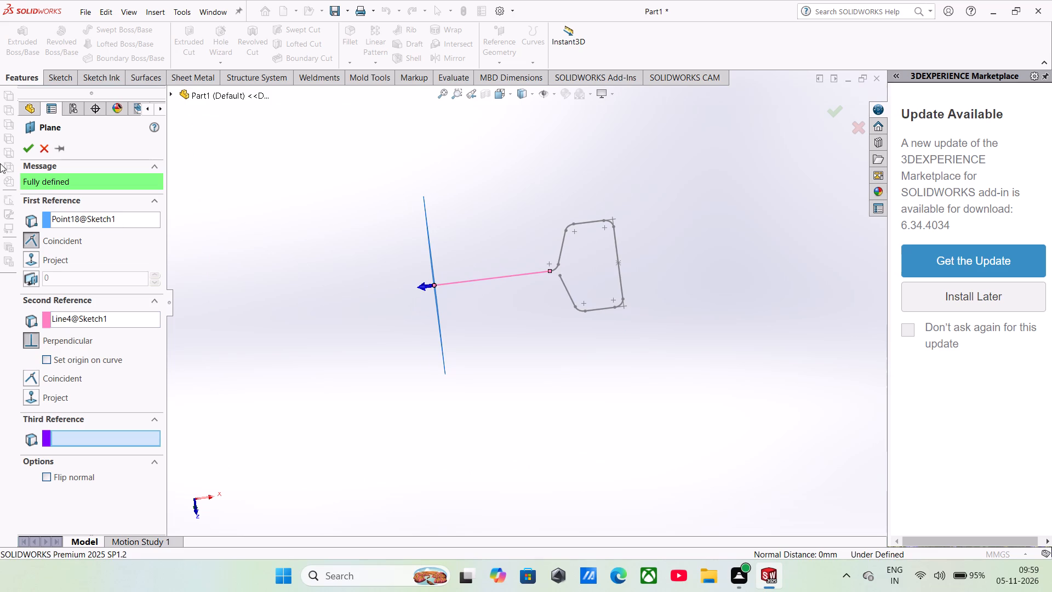
left_click(26, 145)
Start a sketch on the new plane and draw a circle of about 2.4 mm radius centred on the arm's end point.
middle_click_drag(392, 293, 416, 258)
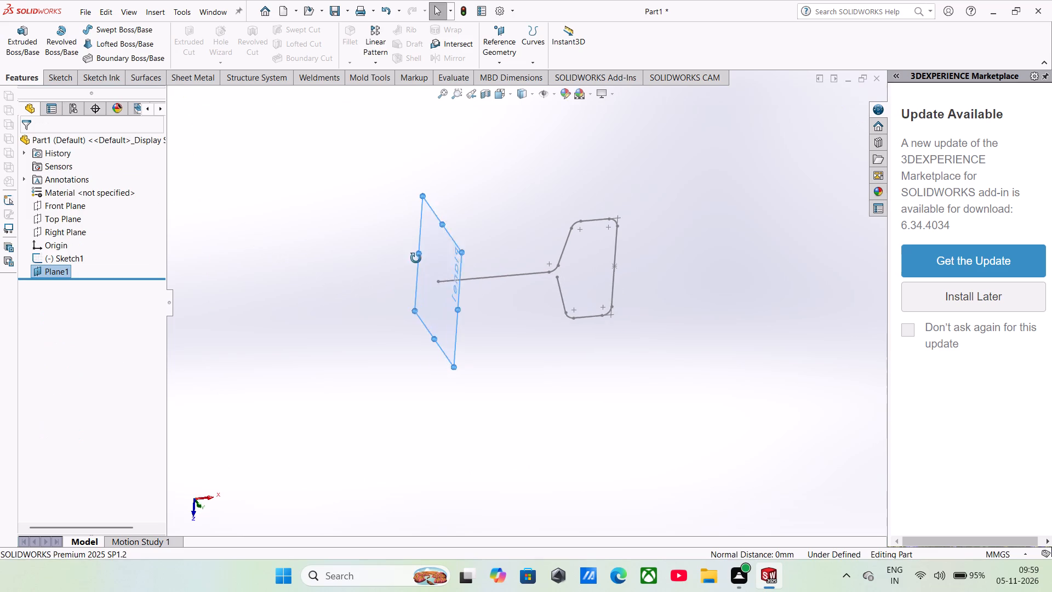
middle_click_drag(416, 258, 420, 243)
left_click(61, 83)
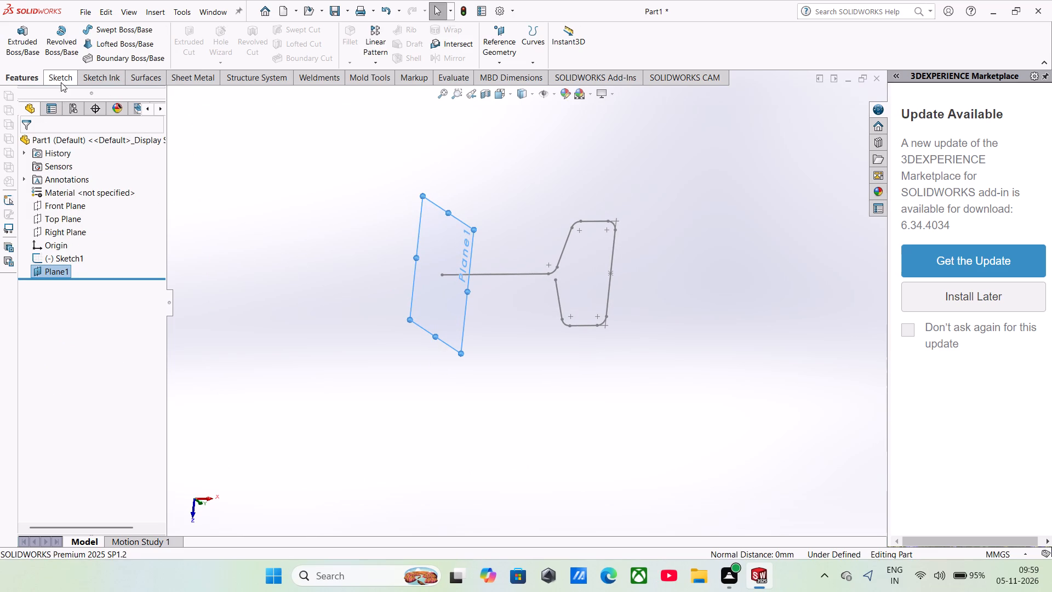
left_click(20, 25)
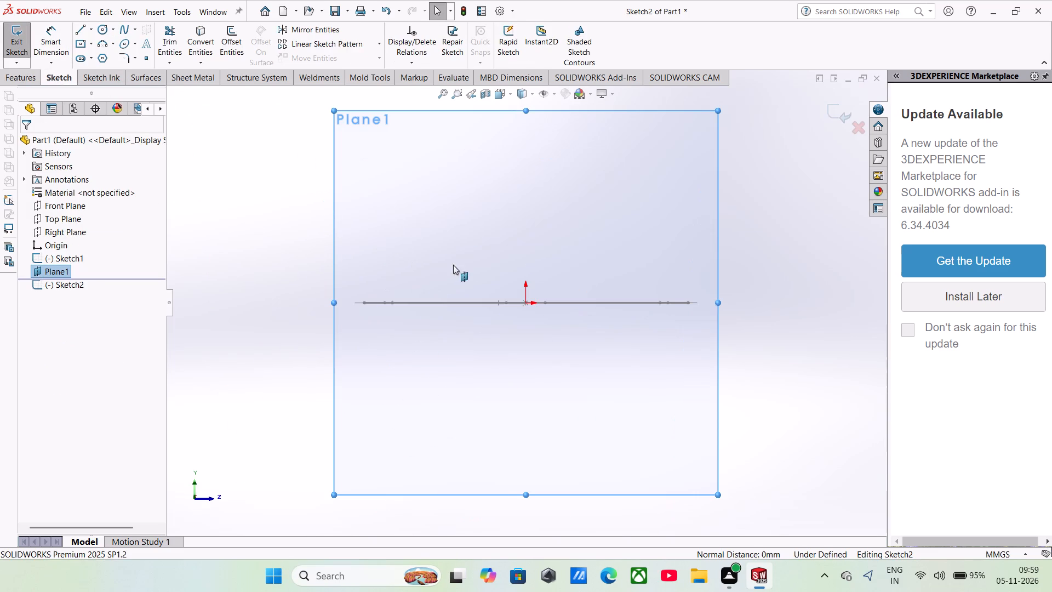
left_click(107, 32)
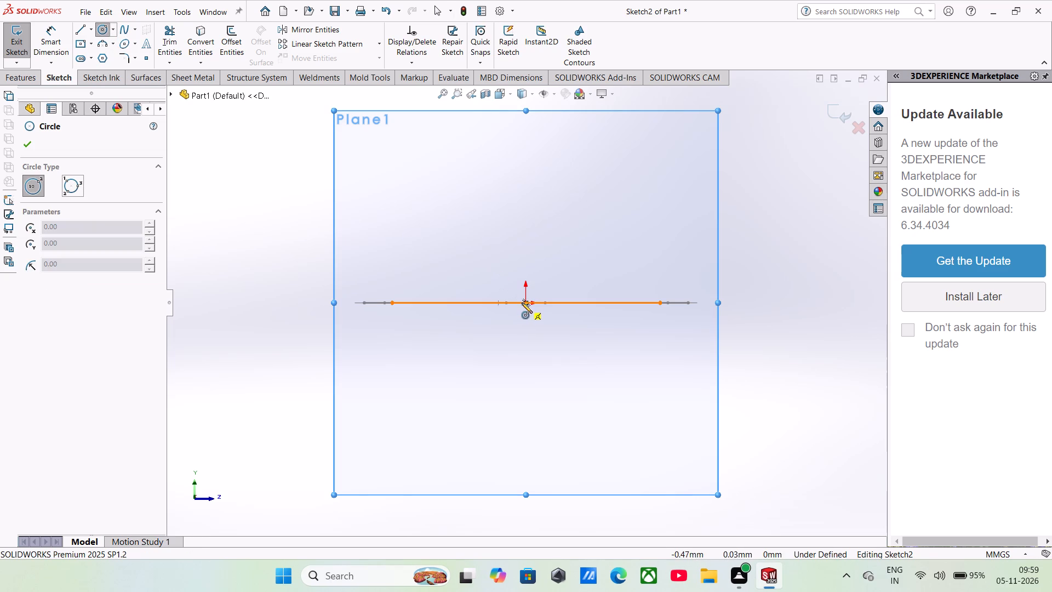
left_click(527, 304)
left_click(526, 325)
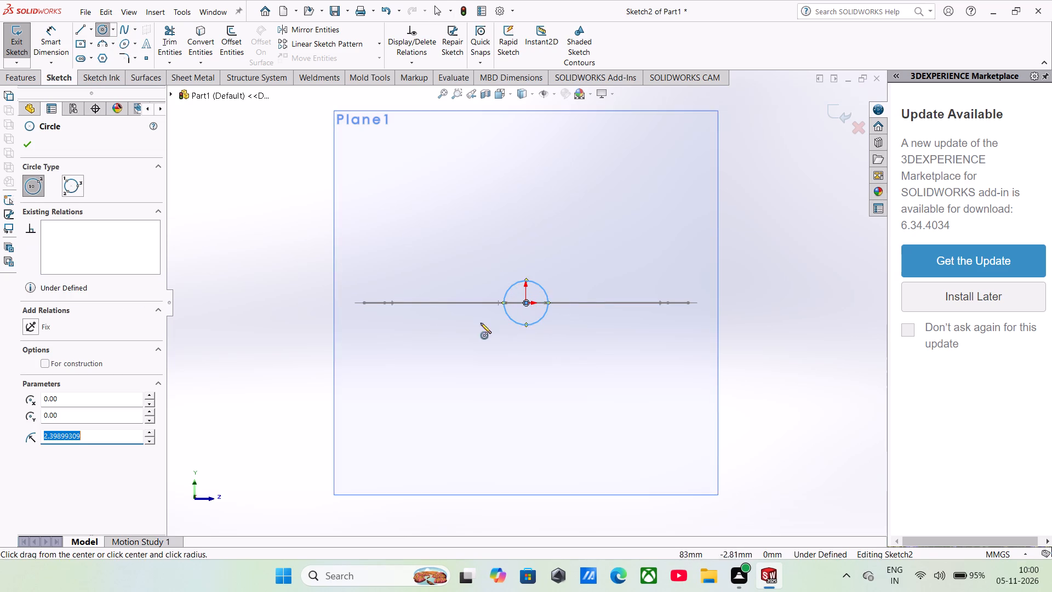
Dimension the circle's diameter, placing the dimension outside the plane's outline.
left_click(38, 49)
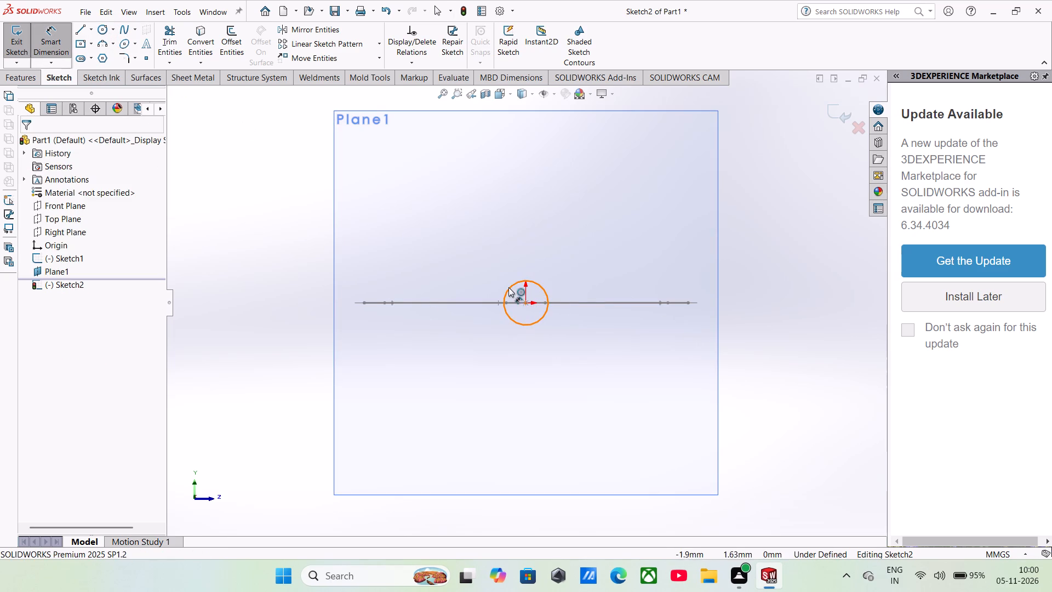
left_click(512, 286)
left_click(276, 298)
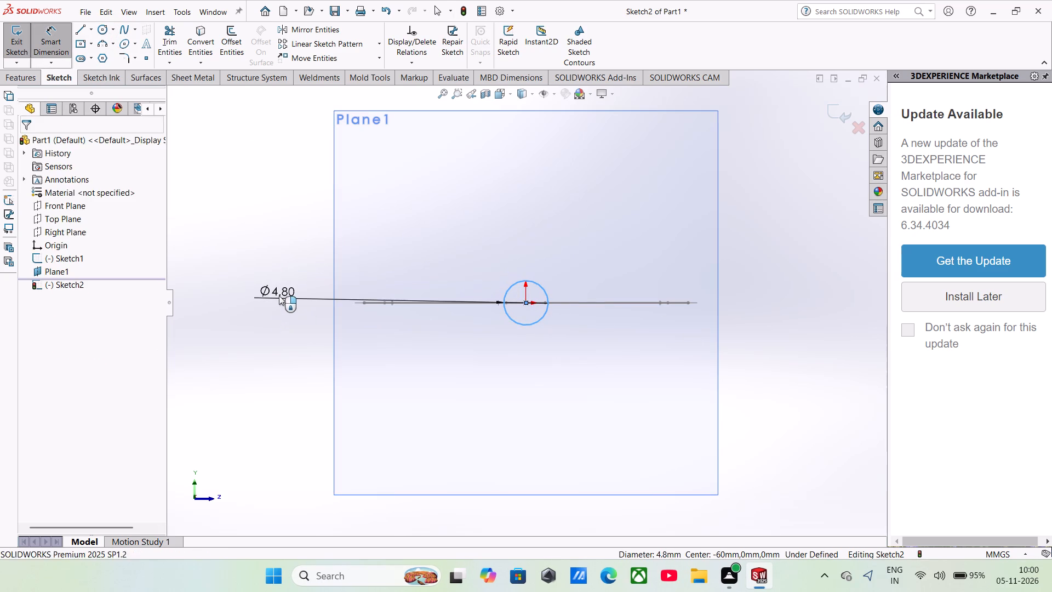
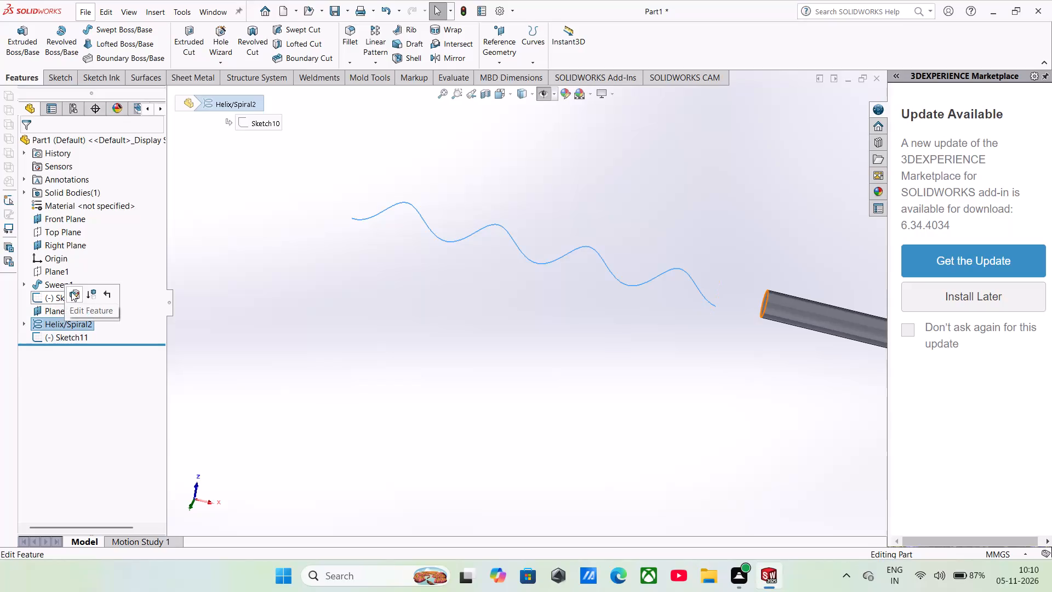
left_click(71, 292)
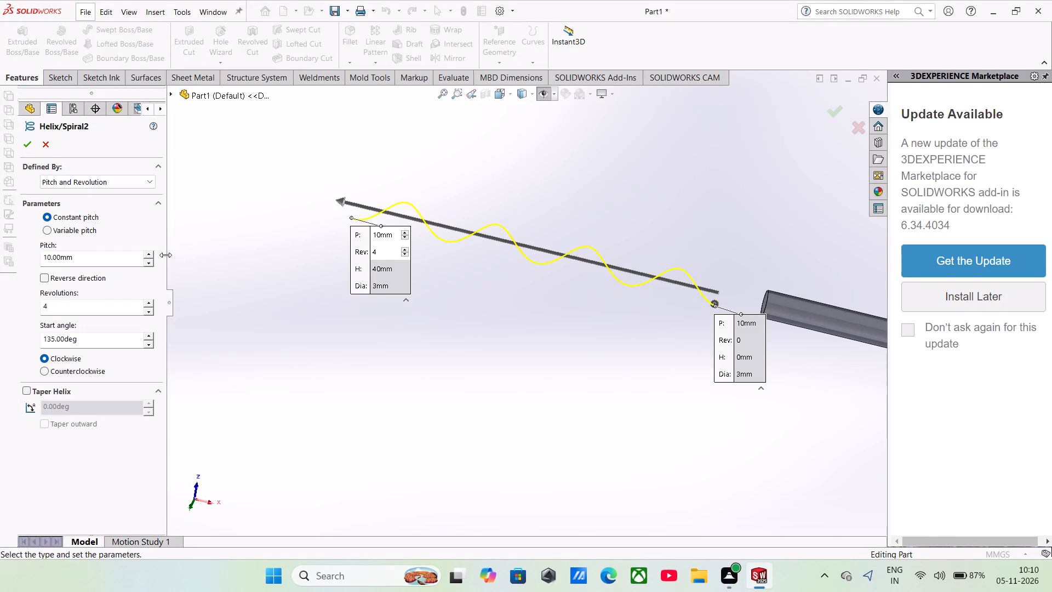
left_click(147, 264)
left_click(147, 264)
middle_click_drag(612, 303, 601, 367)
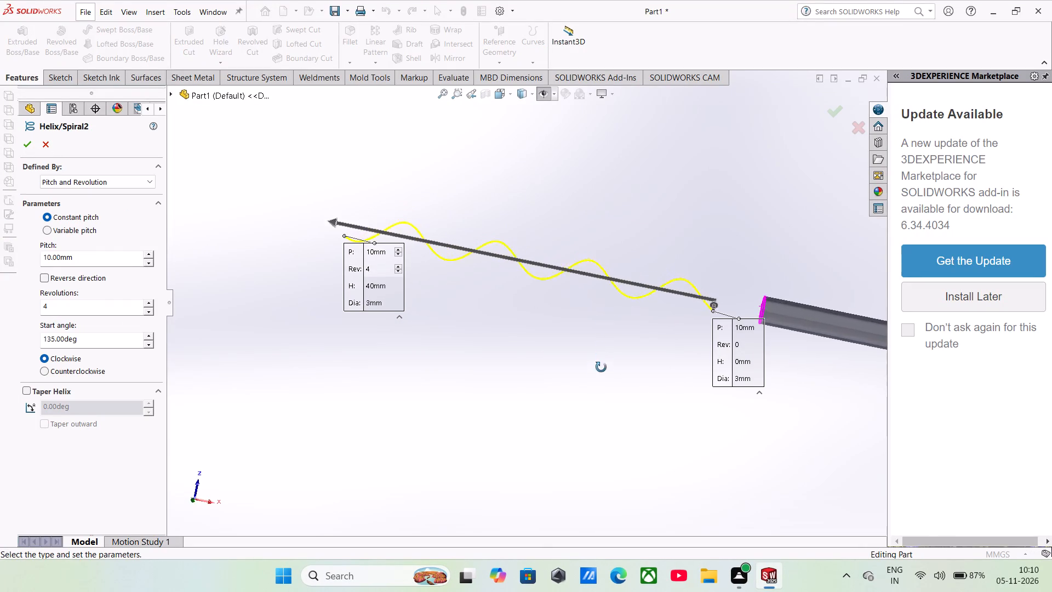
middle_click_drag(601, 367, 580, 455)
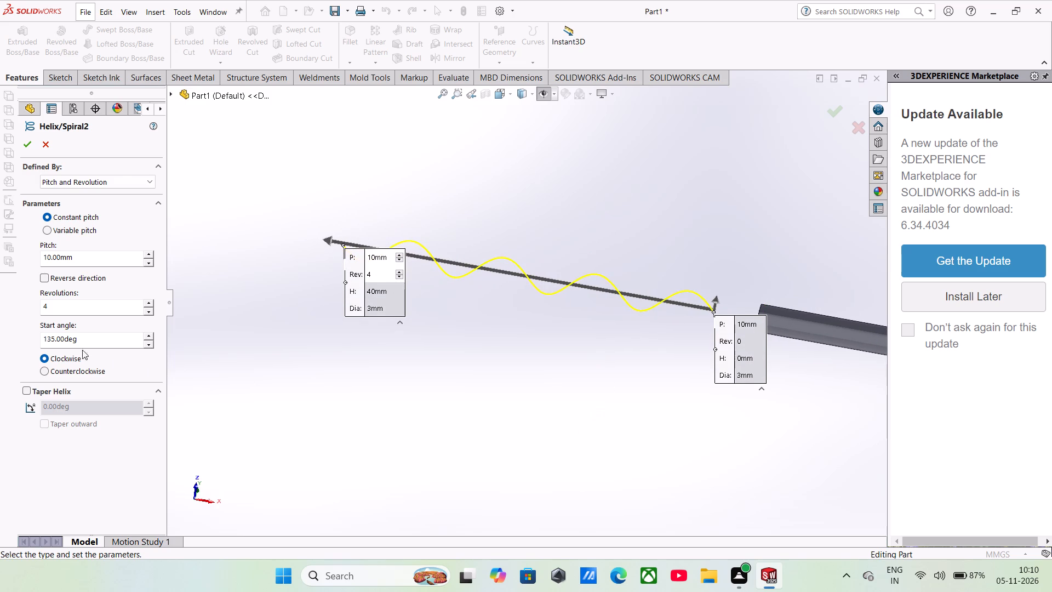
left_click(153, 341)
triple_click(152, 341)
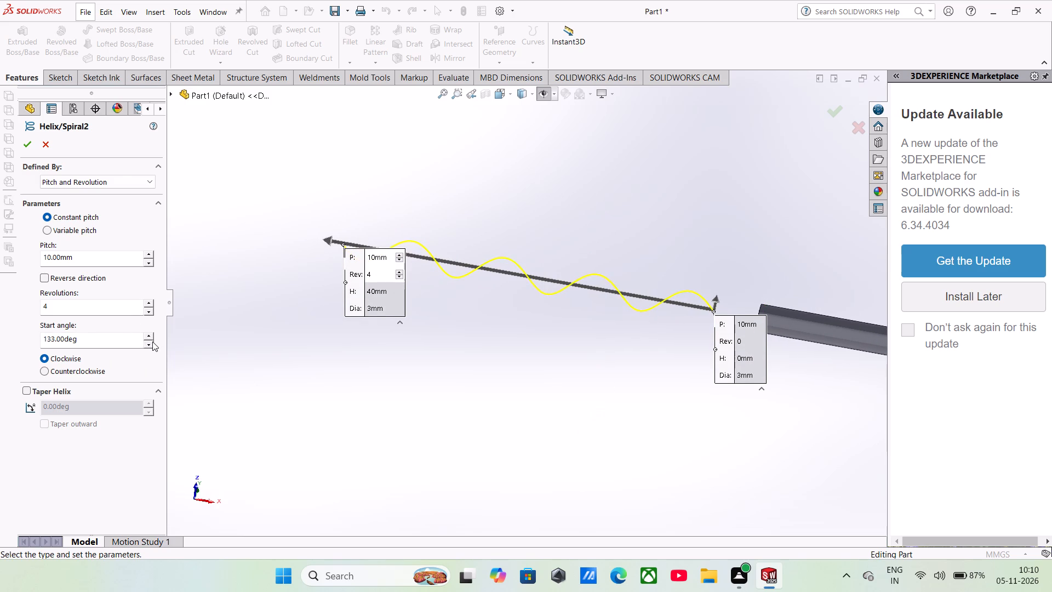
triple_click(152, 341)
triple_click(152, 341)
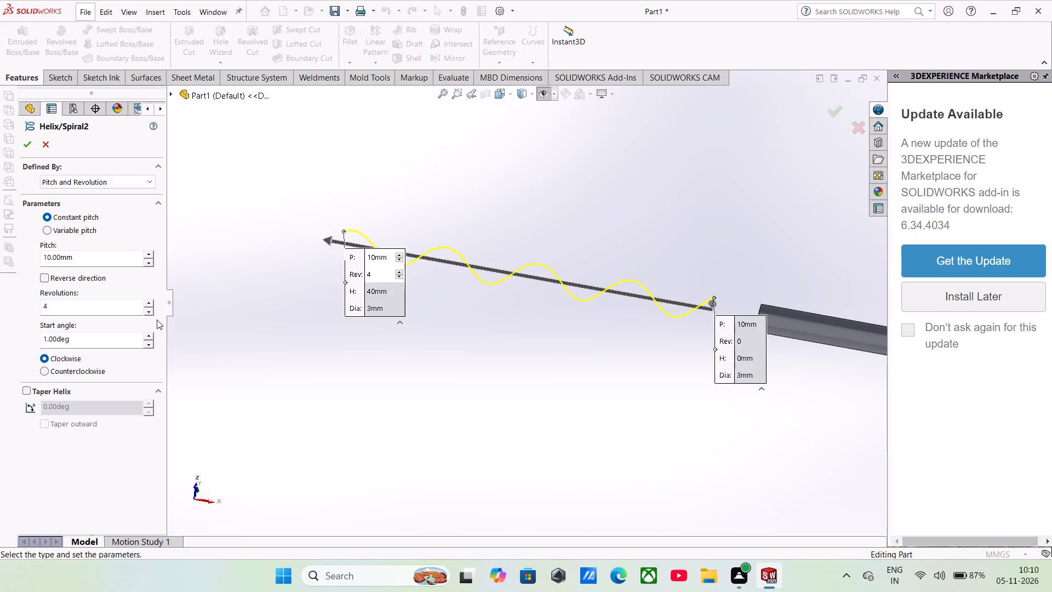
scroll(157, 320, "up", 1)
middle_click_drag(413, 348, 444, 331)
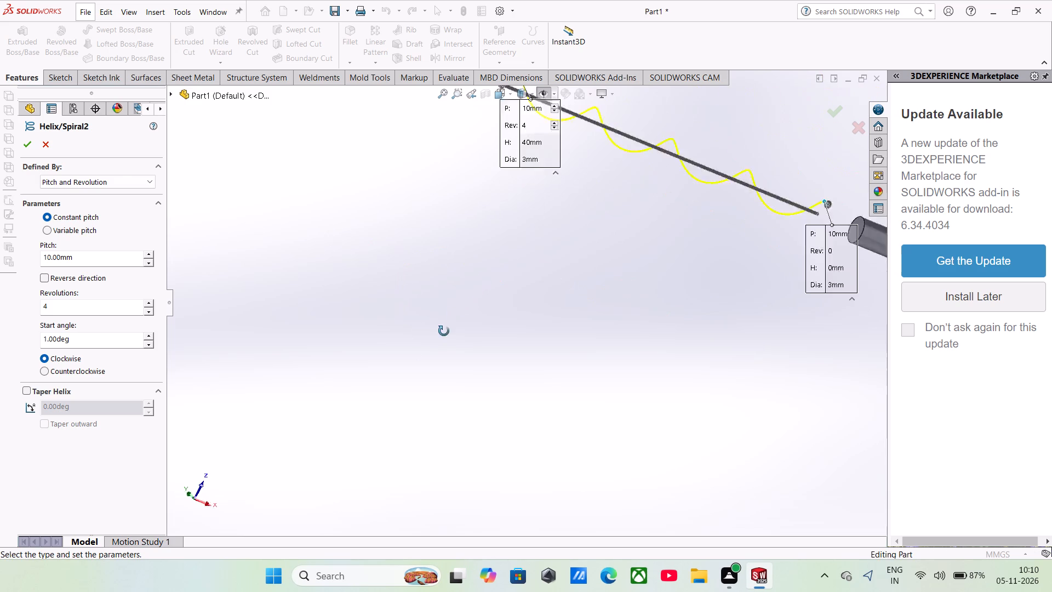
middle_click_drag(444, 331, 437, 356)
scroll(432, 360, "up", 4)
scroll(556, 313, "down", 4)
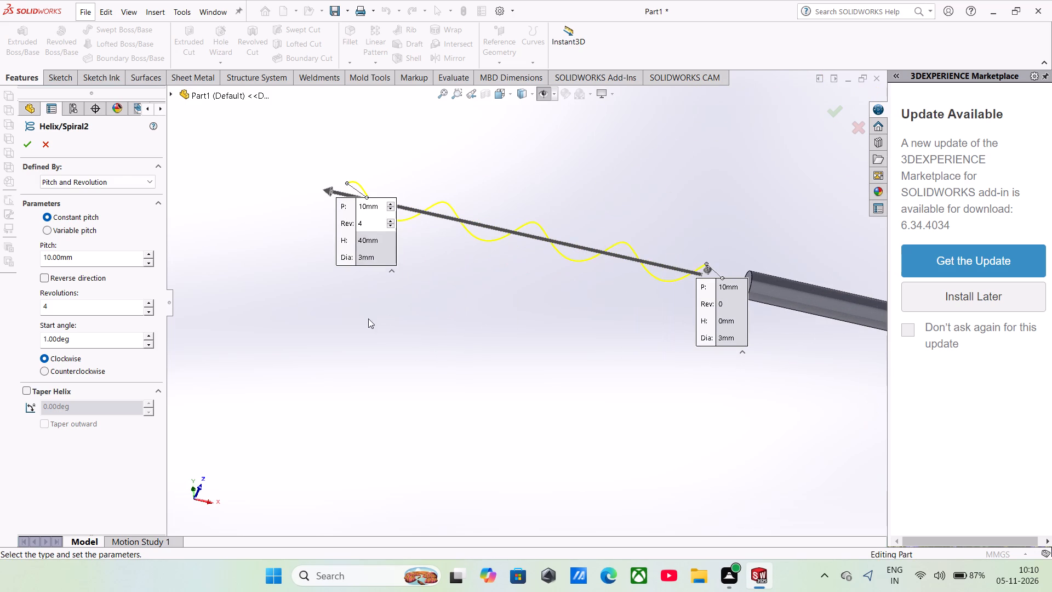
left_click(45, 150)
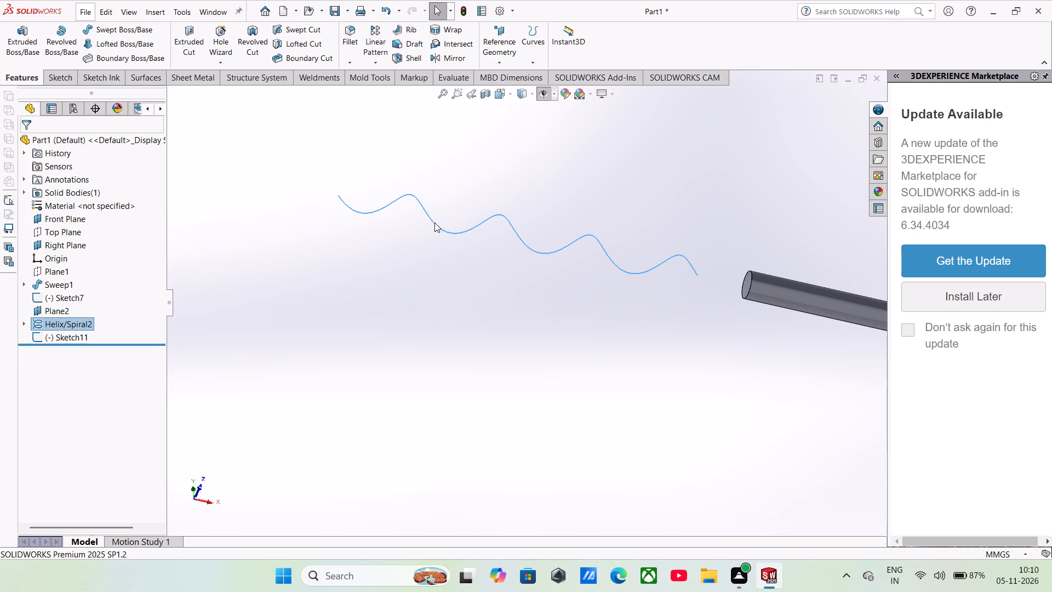
Turn the display of hidden item types back on so planes and sketches show in the model.
left_click(434, 223)
left_click(543, 99)
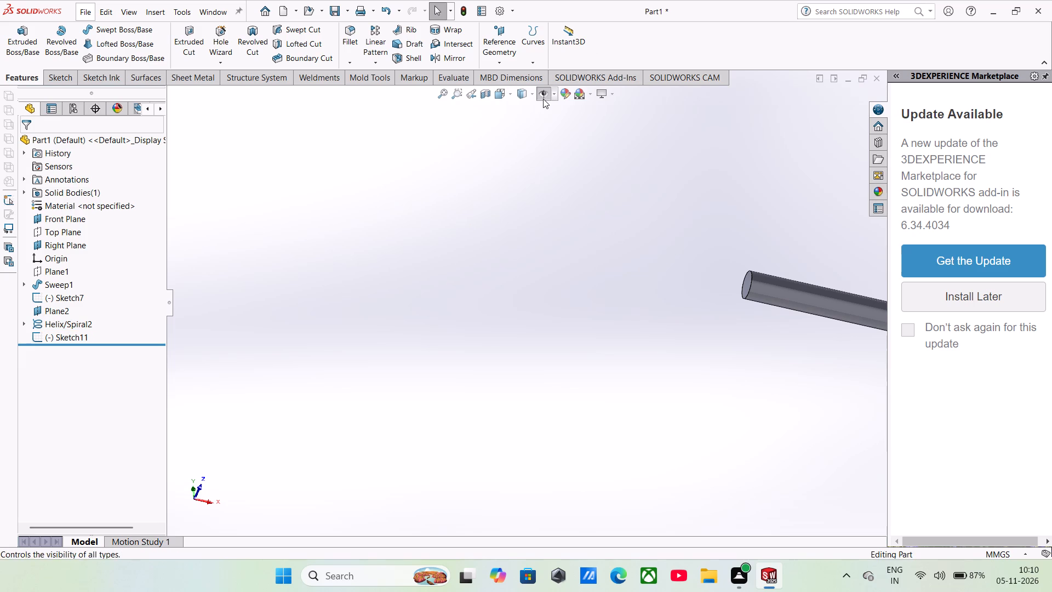
Examine the helix, the circle at its far end and the gap to the rod's arm from several angles.
middle_click_drag(515, 210, 531, 225)
scroll(471, 219, "up", 4)
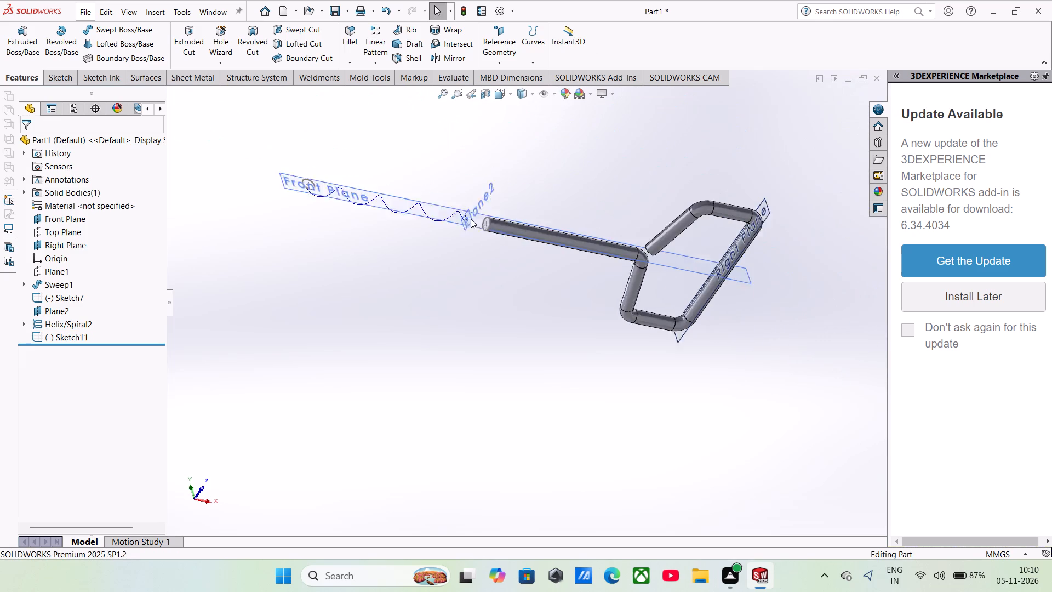
scroll(471, 219, "up", 1)
scroll(409, 223, "down", 6)
scroll(352, 219, "down", 3)
middle_click_drag(352, 219, 366, 215)
scroll(350, 255, "up", 7)
middle_click_drag(358, 340, 354, 305)
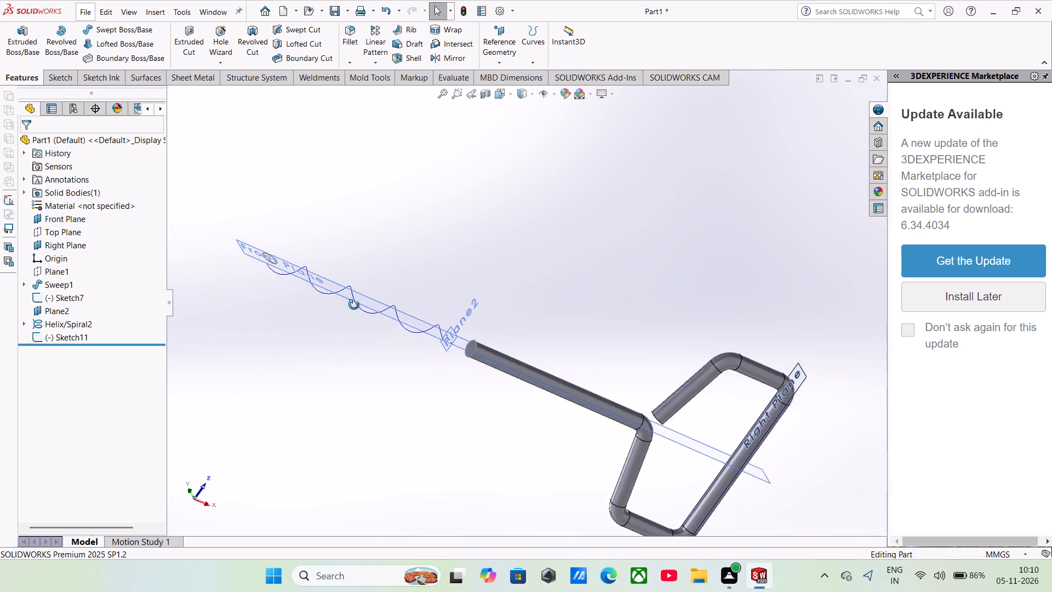
middle_click_drag(354, 305, 455, 193)
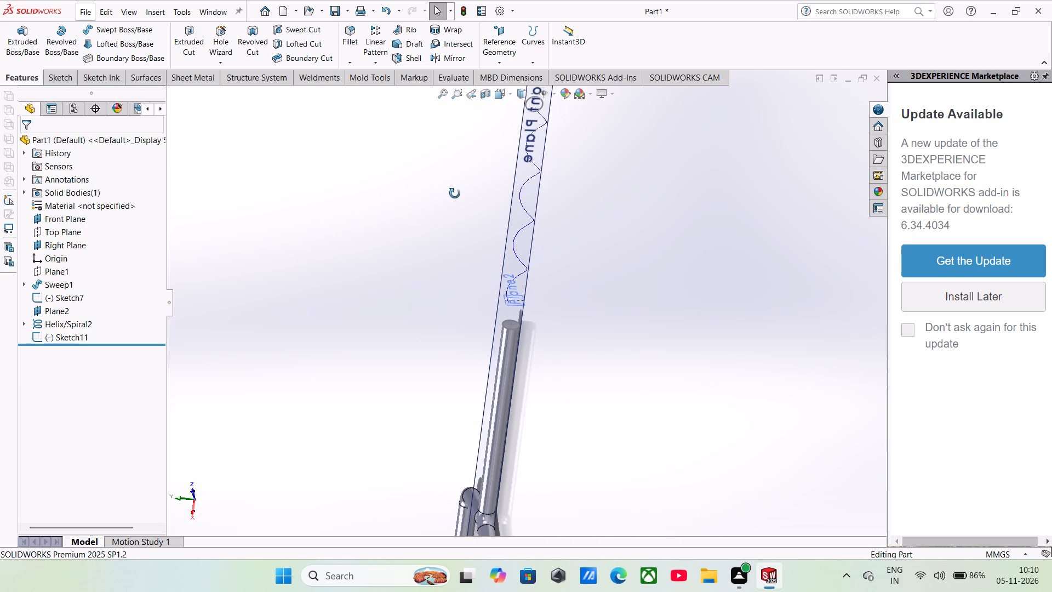
middle_click_drag(455, 193, 454, 203)
scroll(498, 215, "up", 3)
scroll(538, 241, "down", 6)
middle_click_drag(535, 249, 529, 224)
scroll(551, 309, "up", 3)
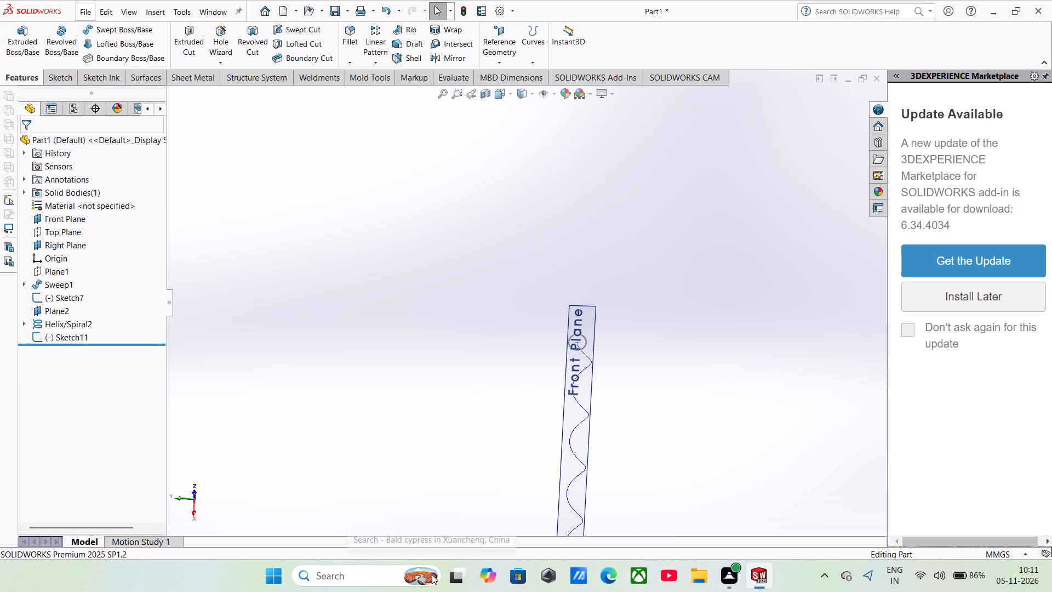
Edit the helix beyond the rod's arm and set its constant pitch to 5 mm.
left_click(85, 323)
left_click(94, 292)
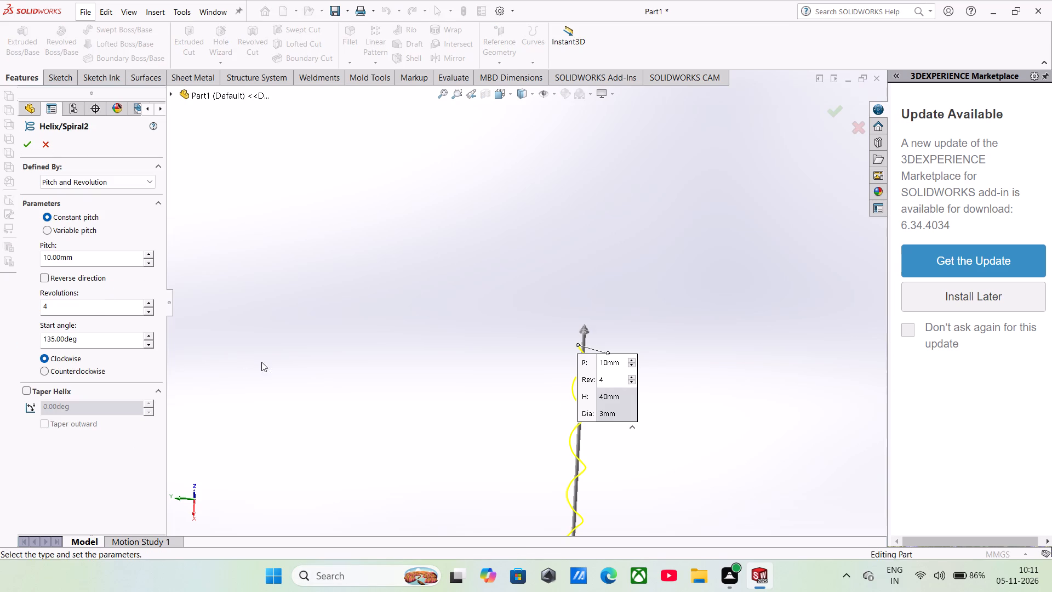
scroll(362, 371, "up", 3)
scroll(418, 392, "up", 2)
scroll(437, 414, "down", 5)
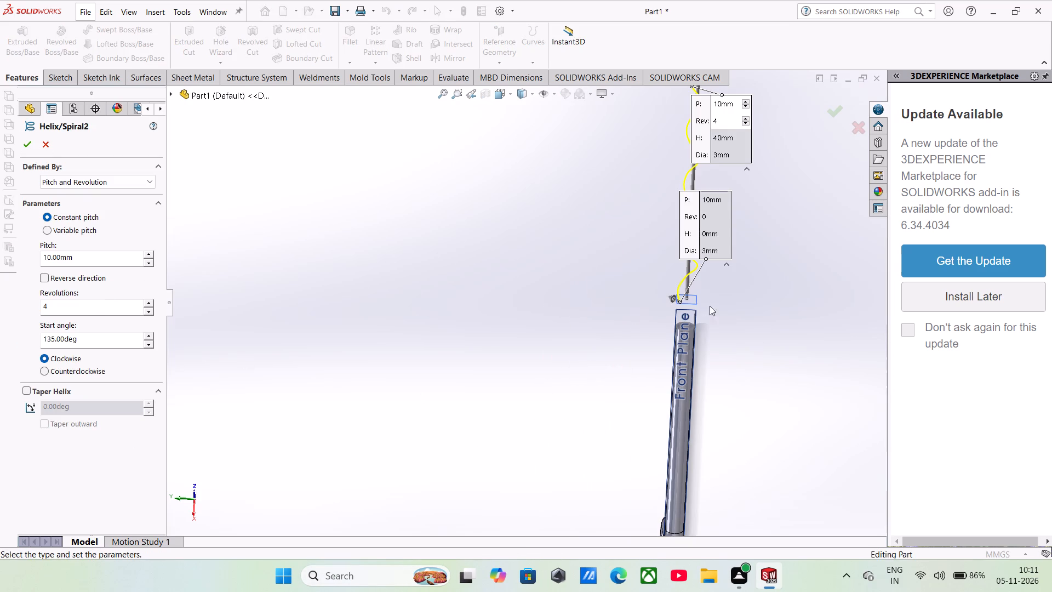
left_click_drag(85, 260, 1, 272)
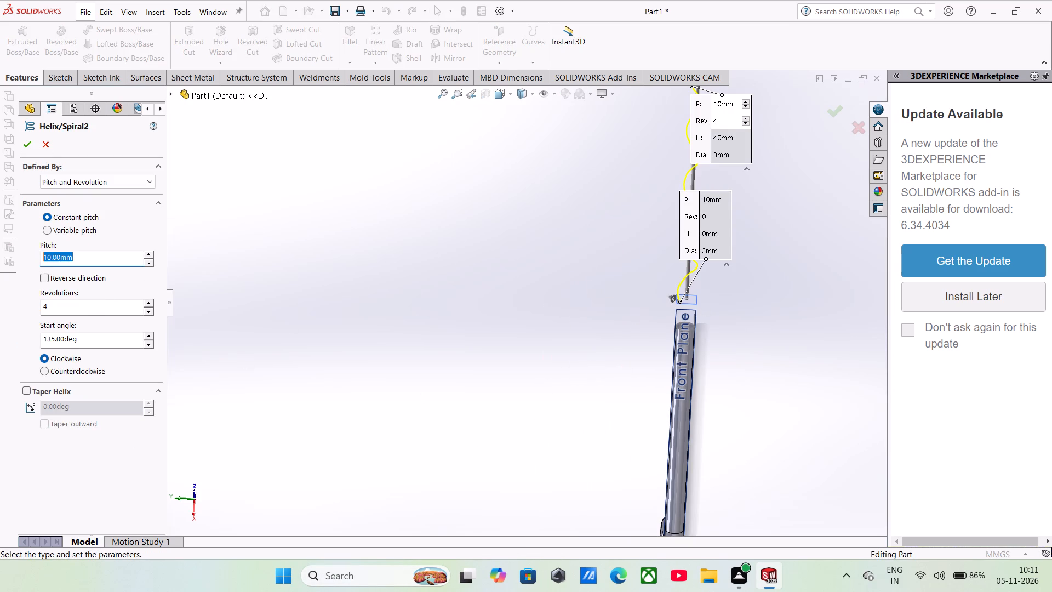
left_click_drag(1, 272, 0, 272)
key("5")
key("Return")
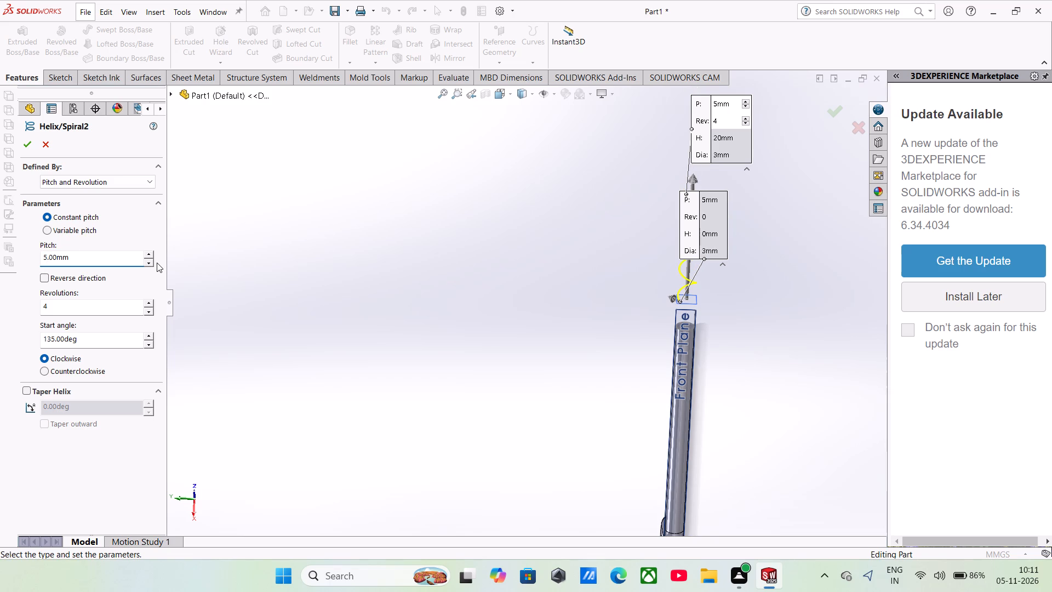
scroll(792, 289, "down", 3)
scroll(608, 235, "down", 3)
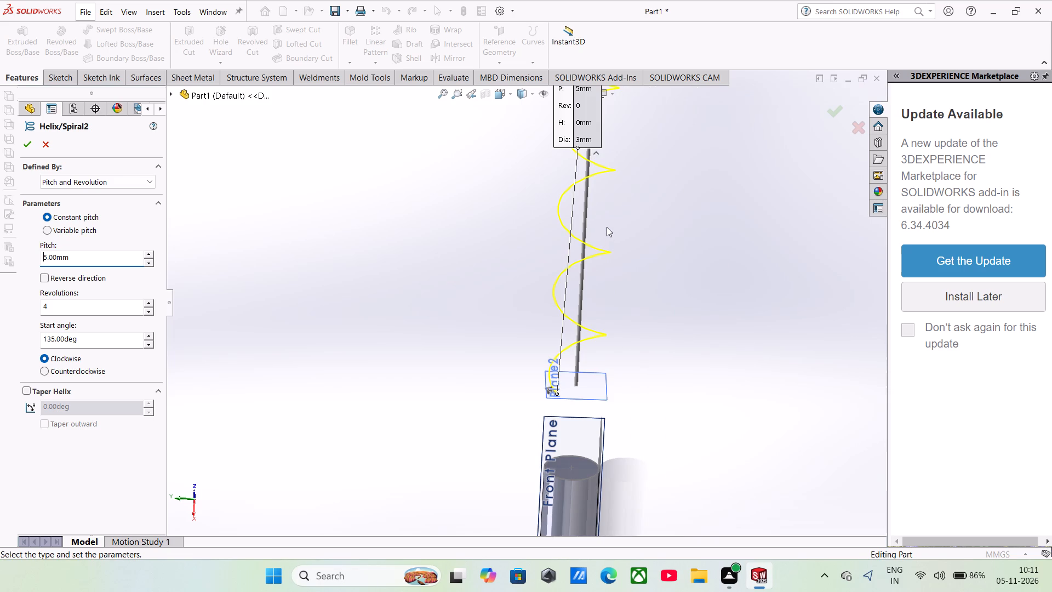
scroll(607, 227, "up", 4)
middle_click_drag(553, 269, 582, 287)
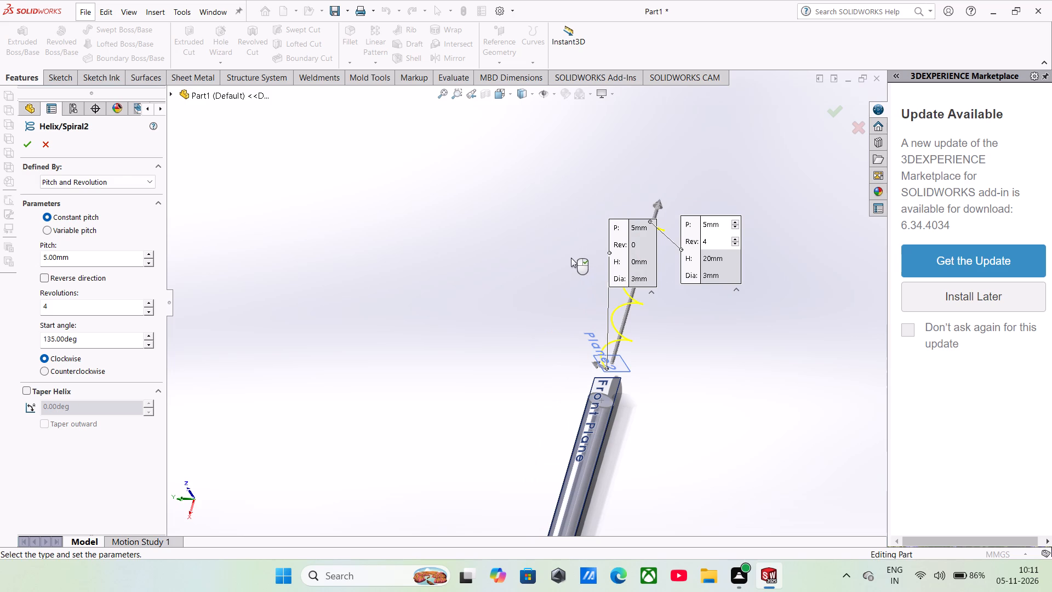
left_click(24, 148)
Edit the Front Plane sketch at the helix's far end and set its circle's diameter to 0.01 mm.
scroll(542, 213, "down", 3)
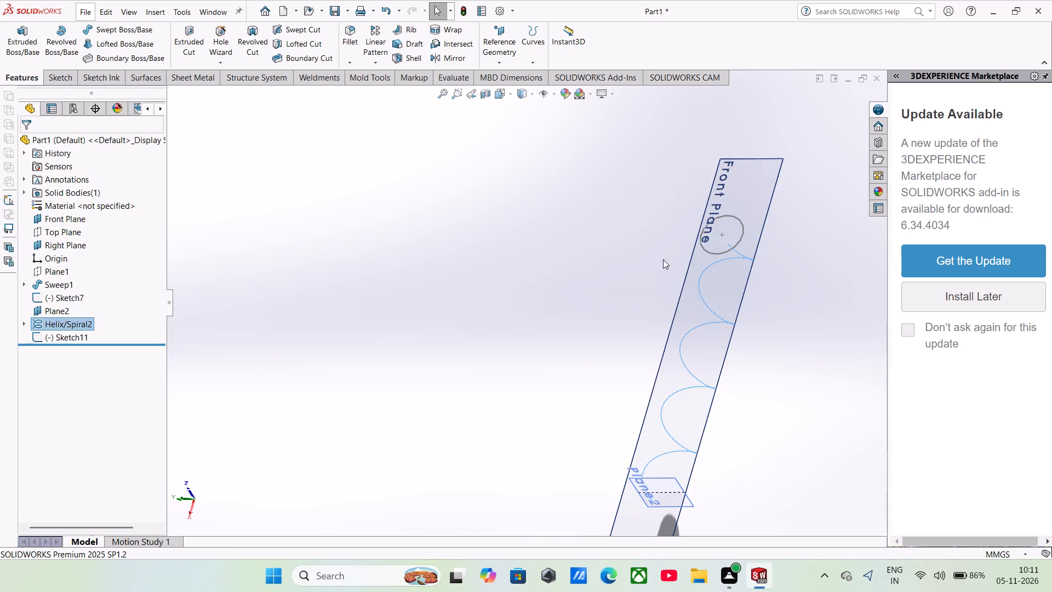
left_click(726, 217)
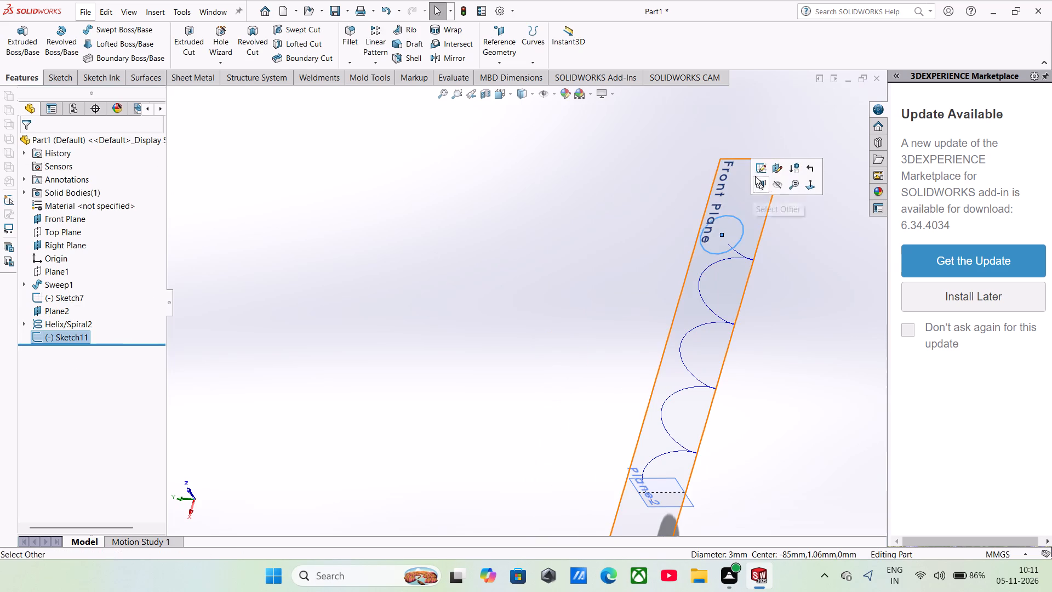
left_click(757, 164)
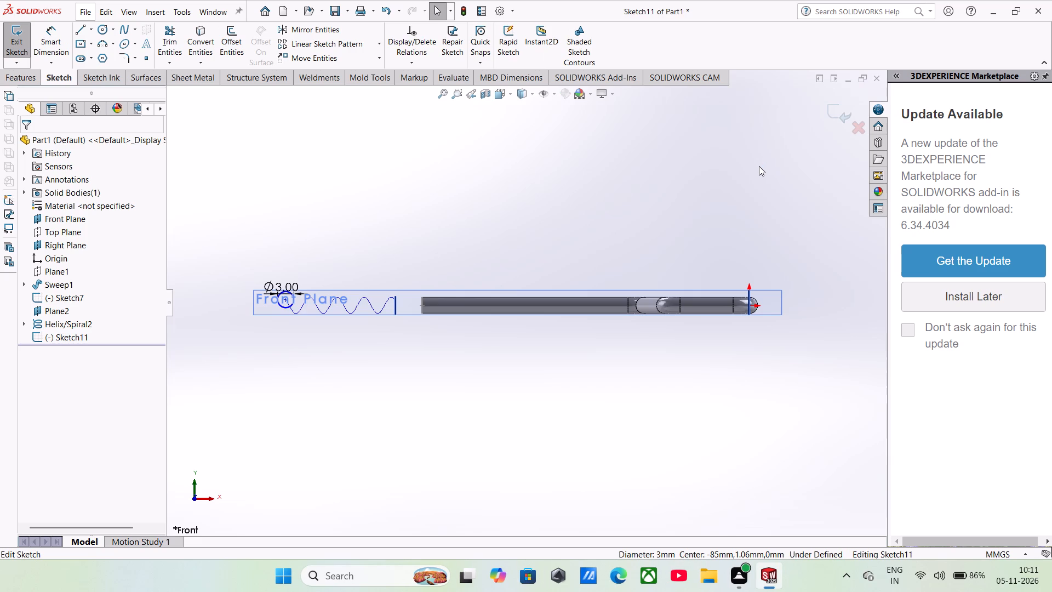
double_click(273, 289)
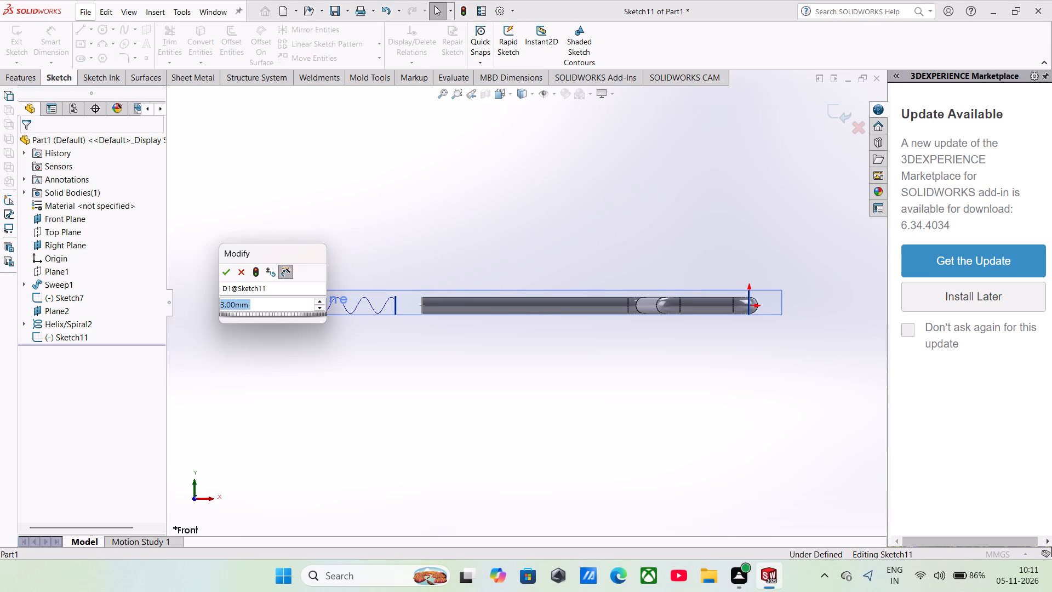
type("0.01")
key("Return")
Examine where the resized circle sits relative to the helix's end, from oblique angles and in the Front view.
scroll(278, 337, "down", 3)
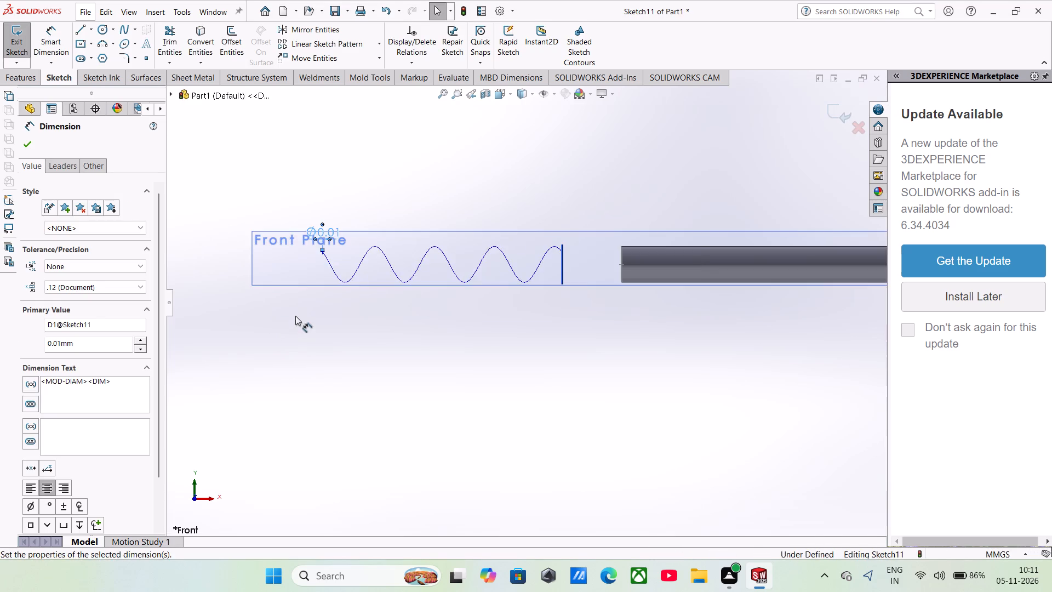
scroll(295, 316, "down", 4)
middle_click_drag(348, 305, 403, 284)
scroll(616, 328, "up", 3)
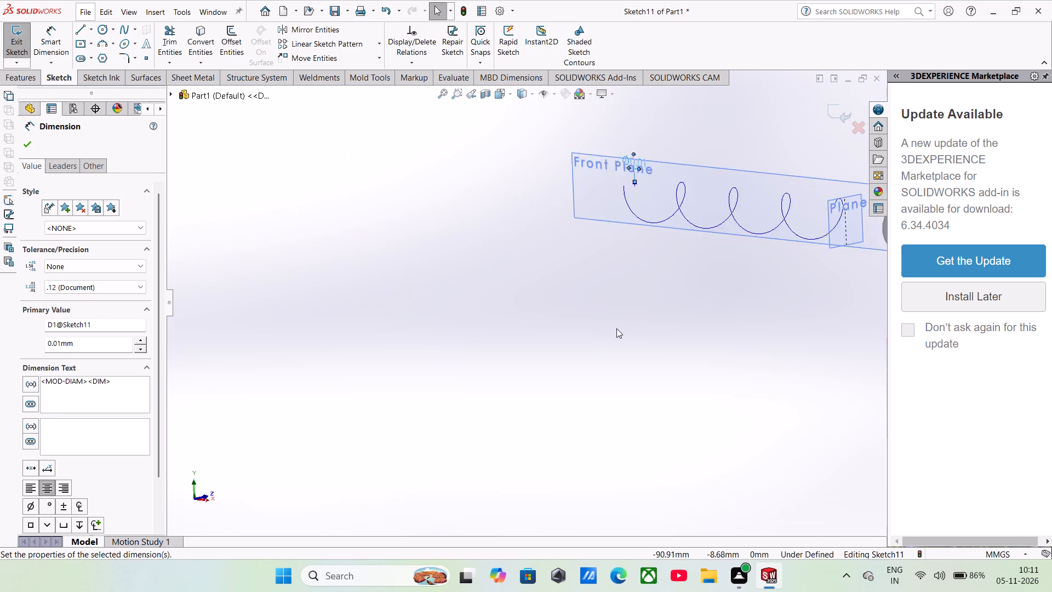
scroll(616, 328, "up", 1)
middle_click_drag(593, 314, 630, 292)
scroll(685, 261, "up", 3)
scroll(701, 231, "down", 5)
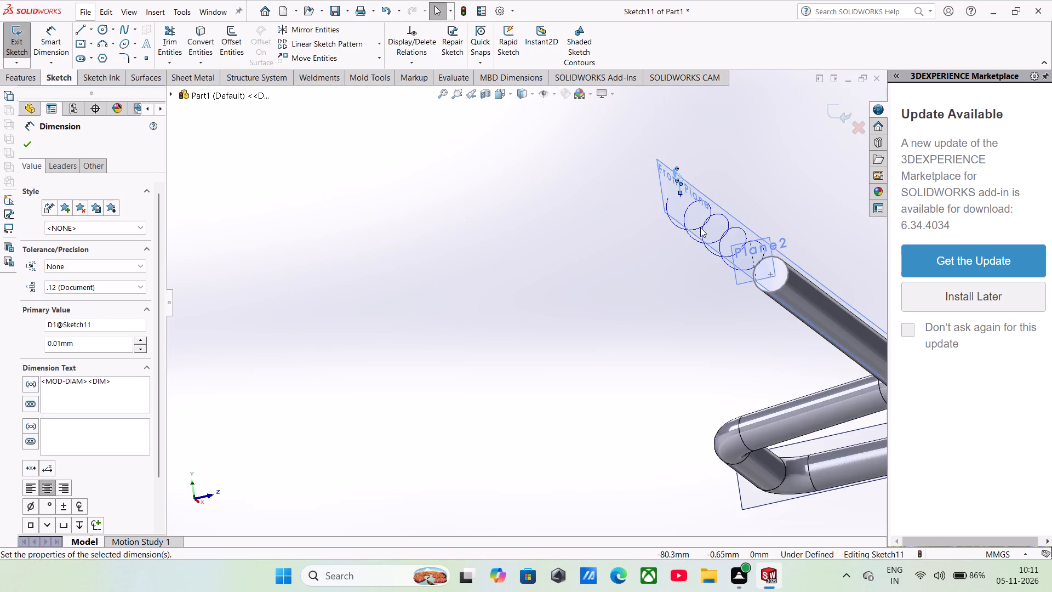
scroll(700, 227, "down", 6)
scroll(499, 175, "down", 5)
scroll(456, 209, "down", 5)
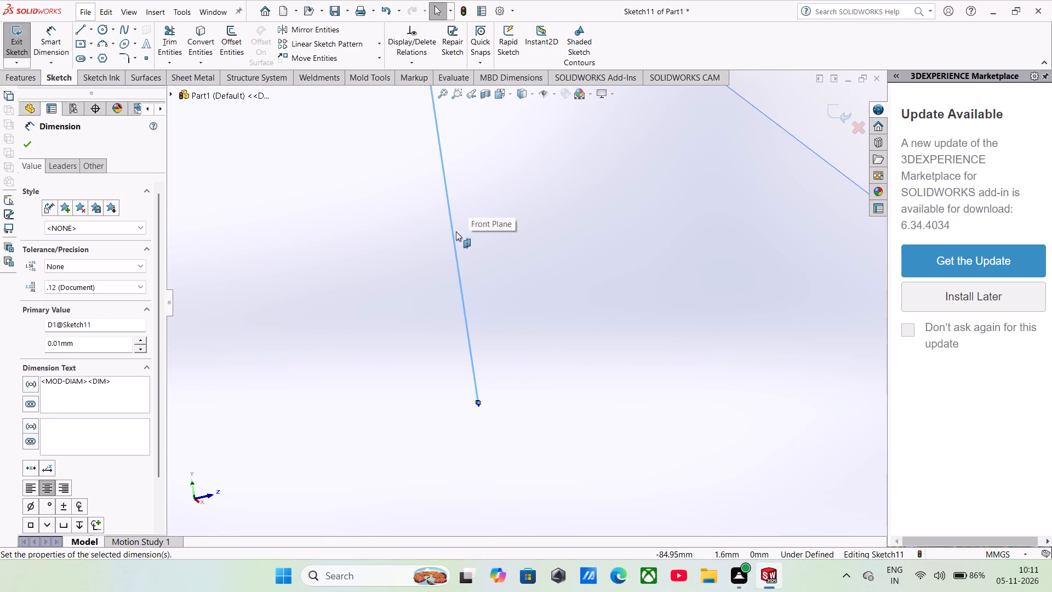
scroll(453, 269, "up", 14)
middle_click_drag(548, 399, 493, 435)
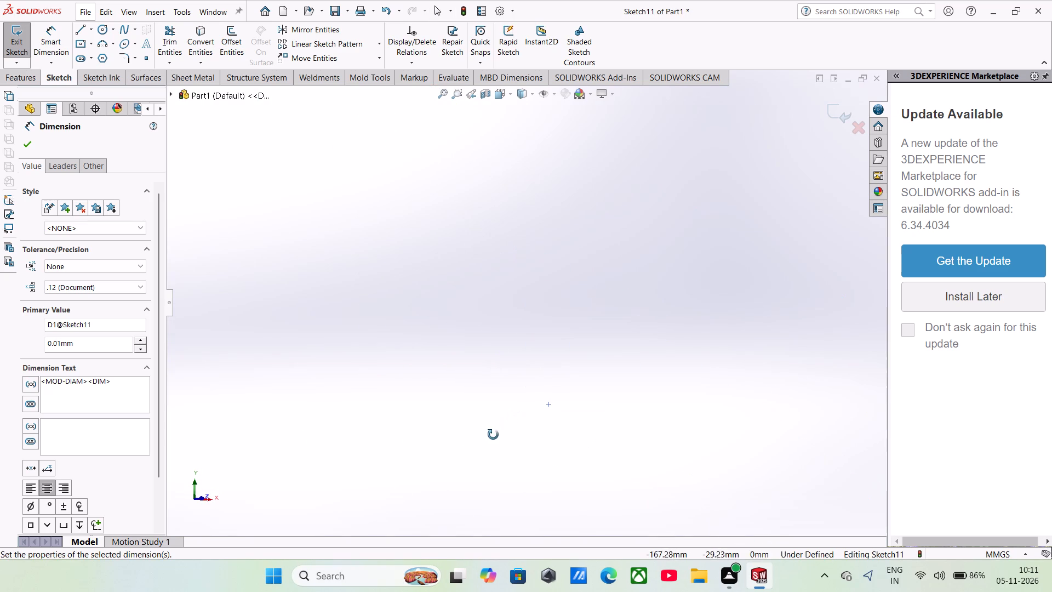
middle_click_drag(493, 435, 493, 435)
scroll(643, 383, "up", 19)
scroll(627, 284, "down", 5)
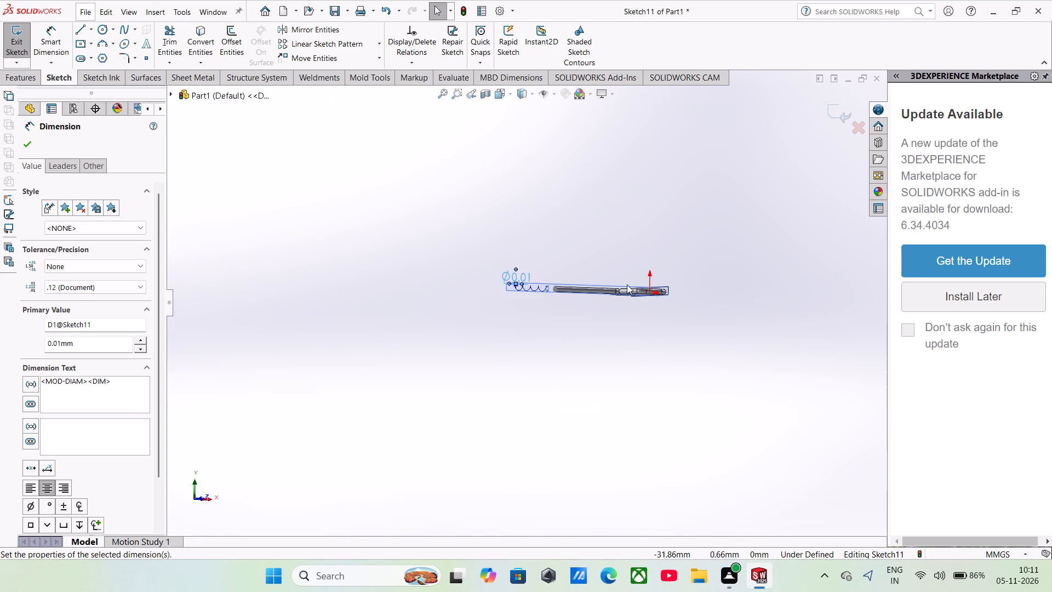
scroll(582, 295, "down", 4)
scroll(464, 291, "down", 5)
scroll(502, 254, "down", 8)
scroll(520, 315, "down", 3)
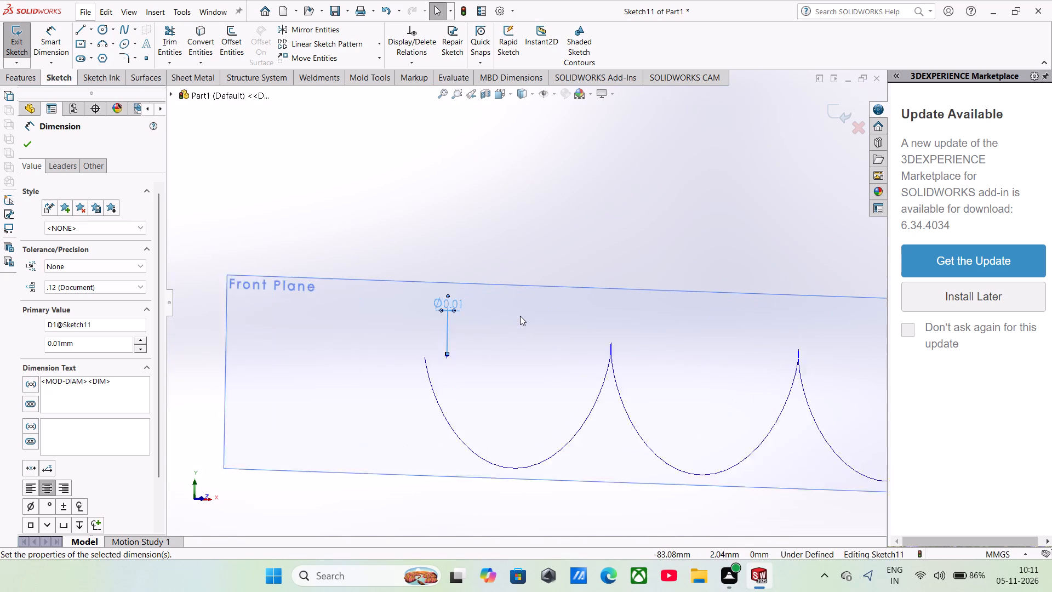
scroll(520, 316, "down", 2)
scroll(519, 356, "up", 5)
left_click(512, 96)
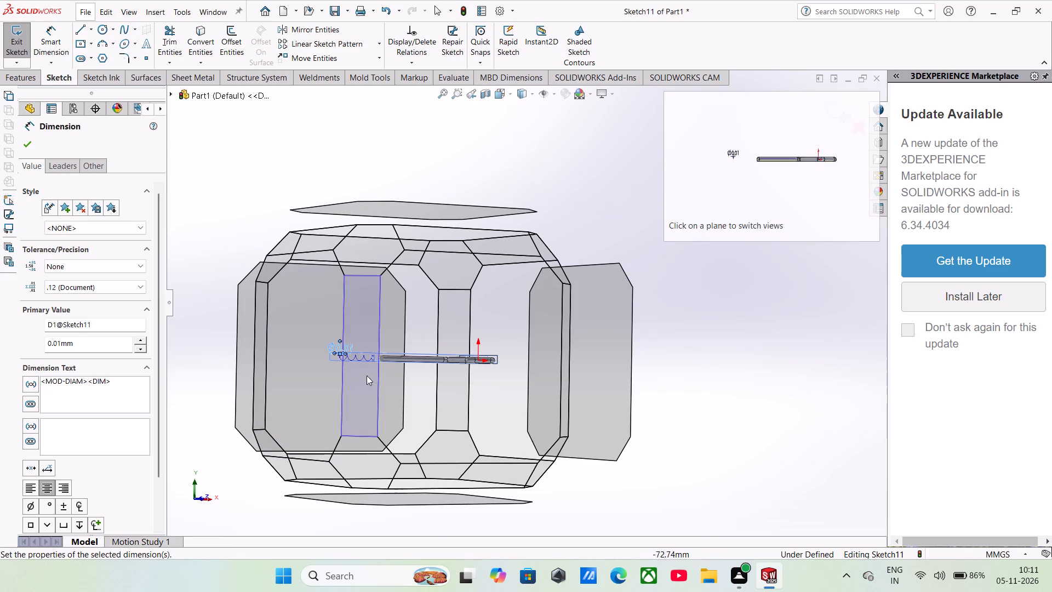
left_click(514, 361)
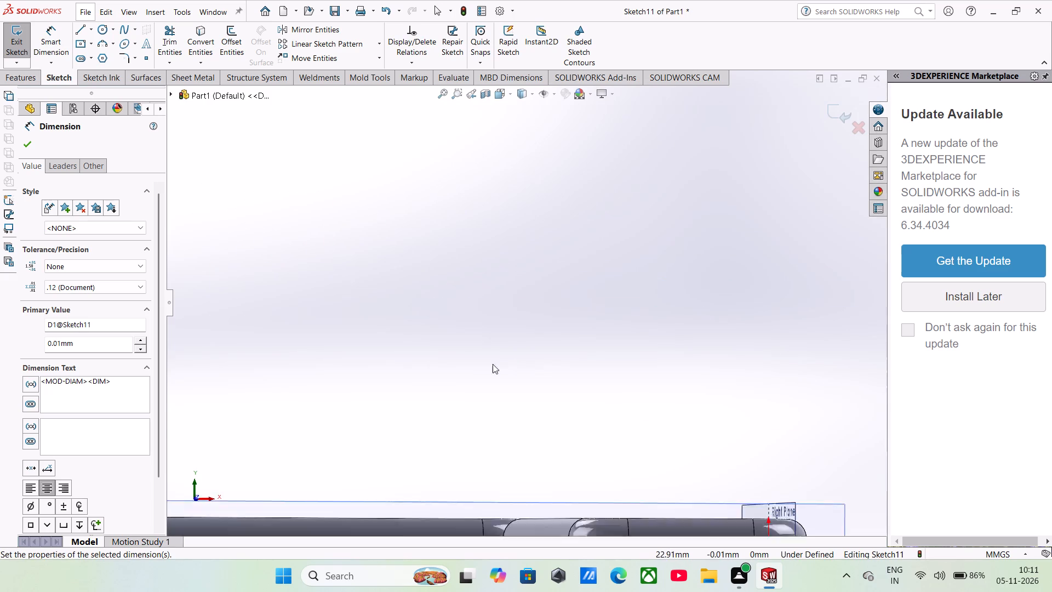
scroll(337, 321, "down", 3)
scroll(306, 267, "down", 8)
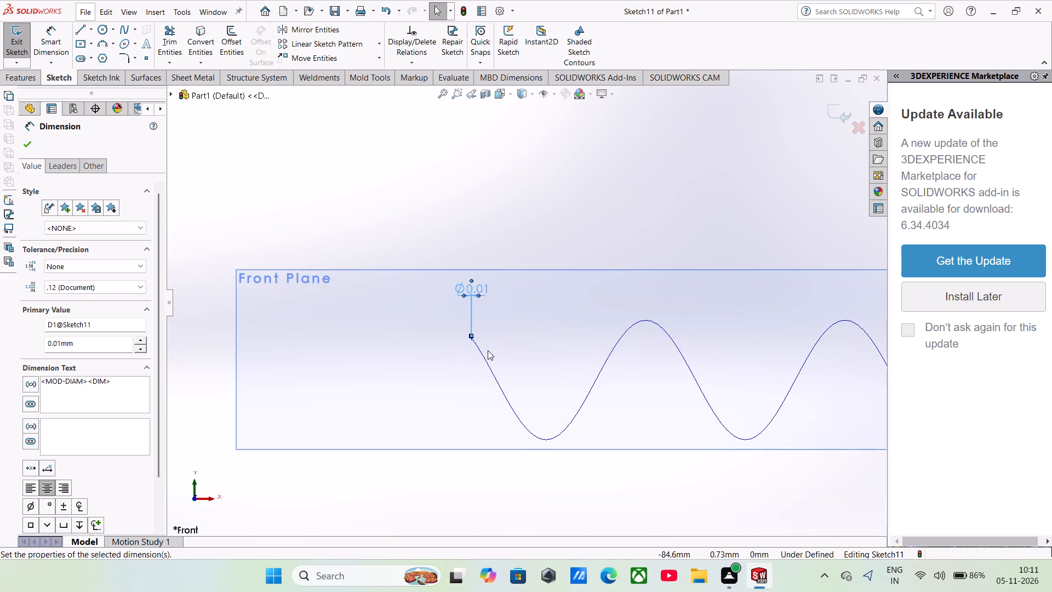
scroll(488, 350, "down", 12)
scroll(481, 343, "up", 8)
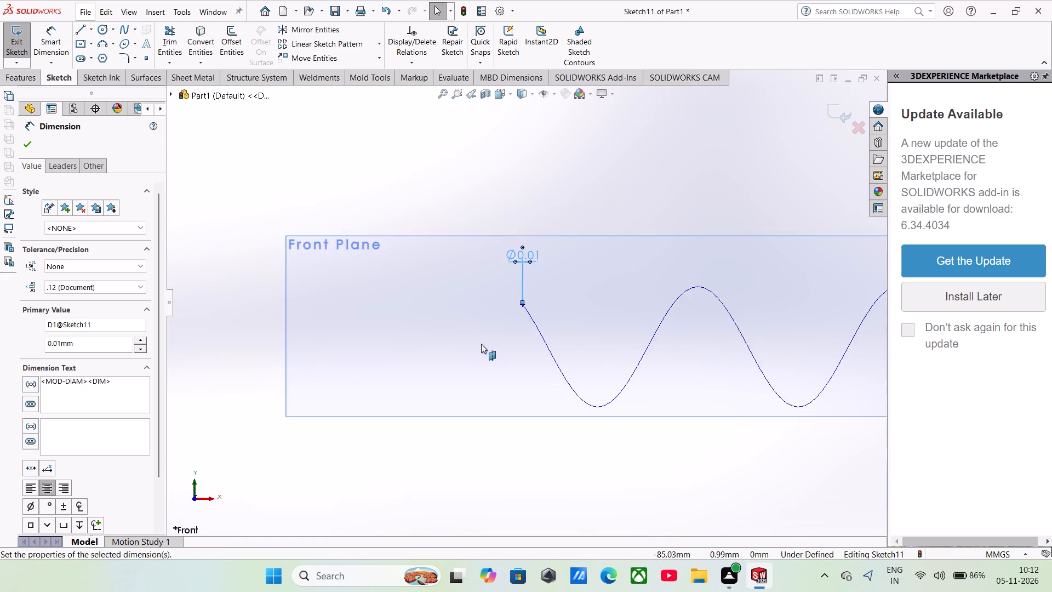
Finish editing the Front Plane sketch that holds the small circle at the helix's far end.
scroll(481, 344, "up", 11)
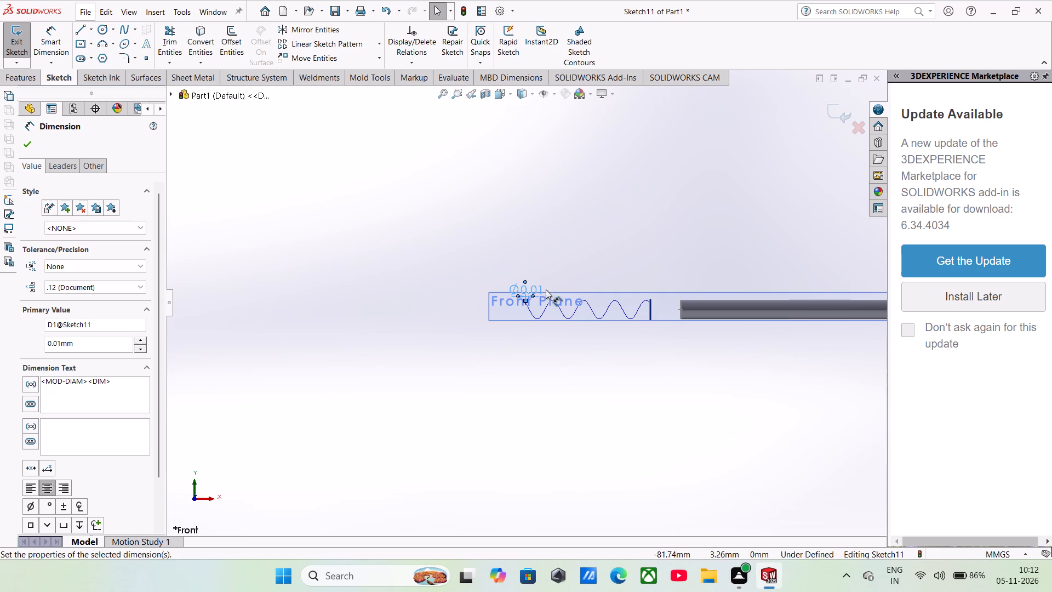
right_click(546, 294)
left_click(437, 289)
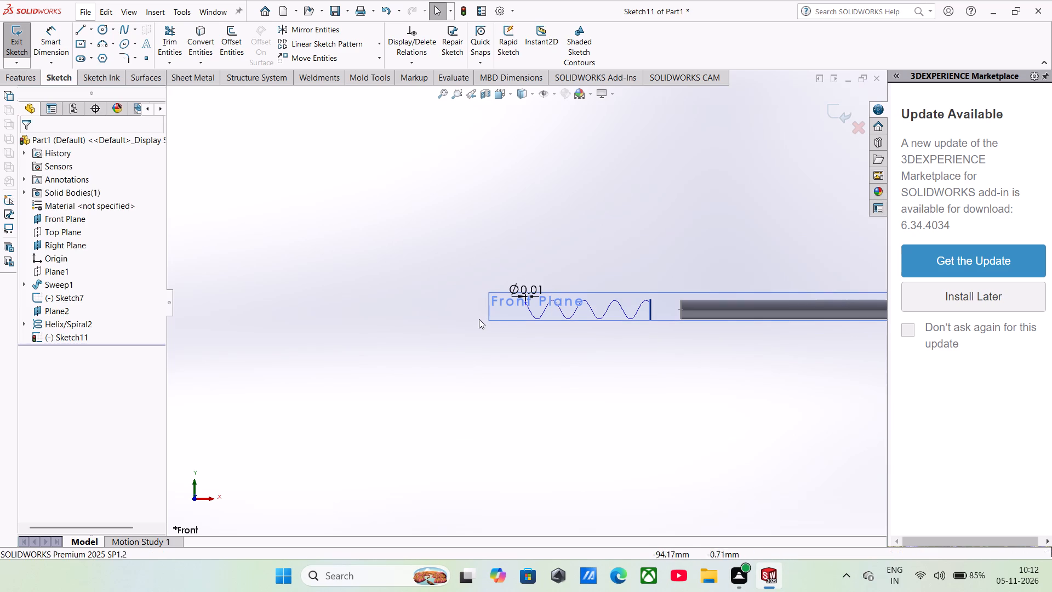
right_click(494, 320)
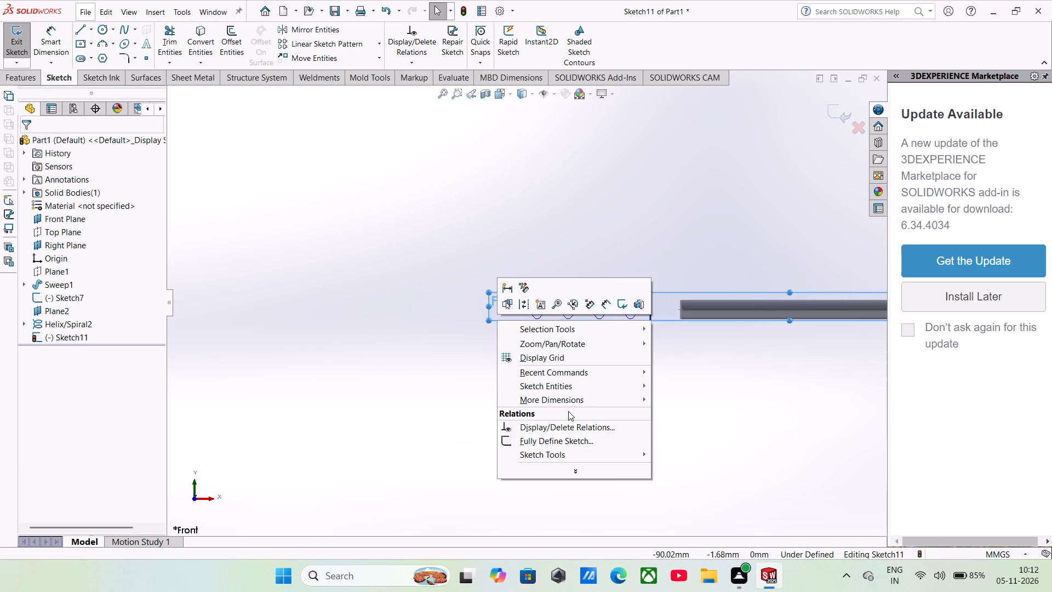
left_click(832, 111)
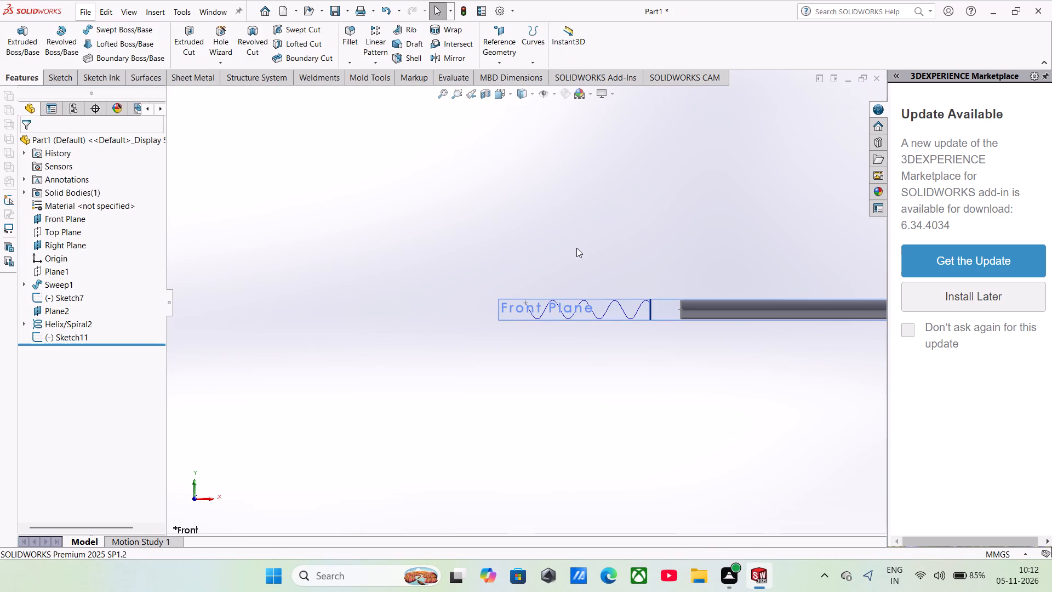
Hide the Front Plane around the helix.
right_click(513, 313)
left_click(648, 288)
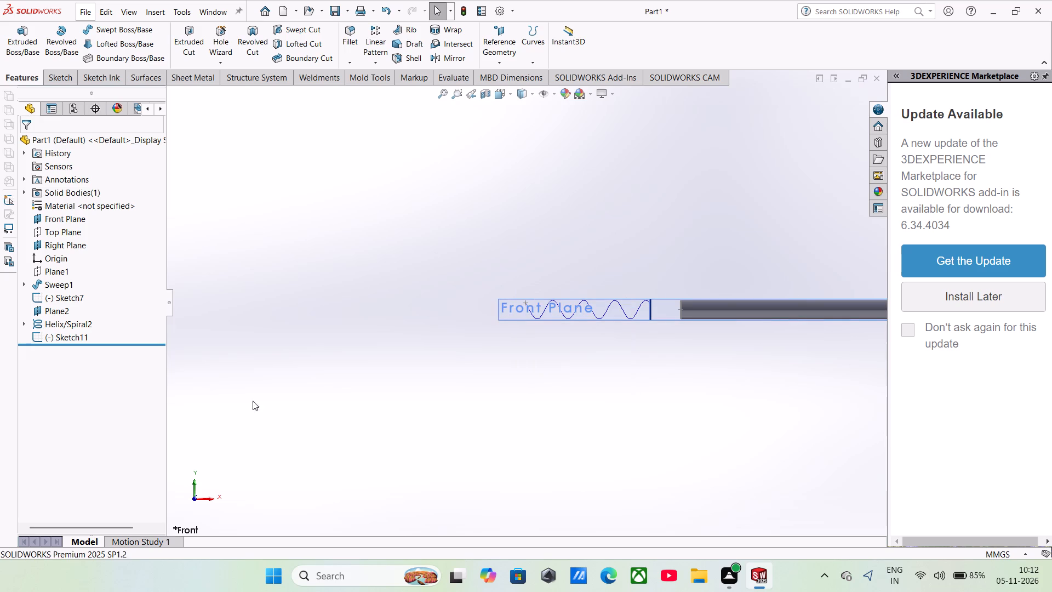
right_click(510, 304)
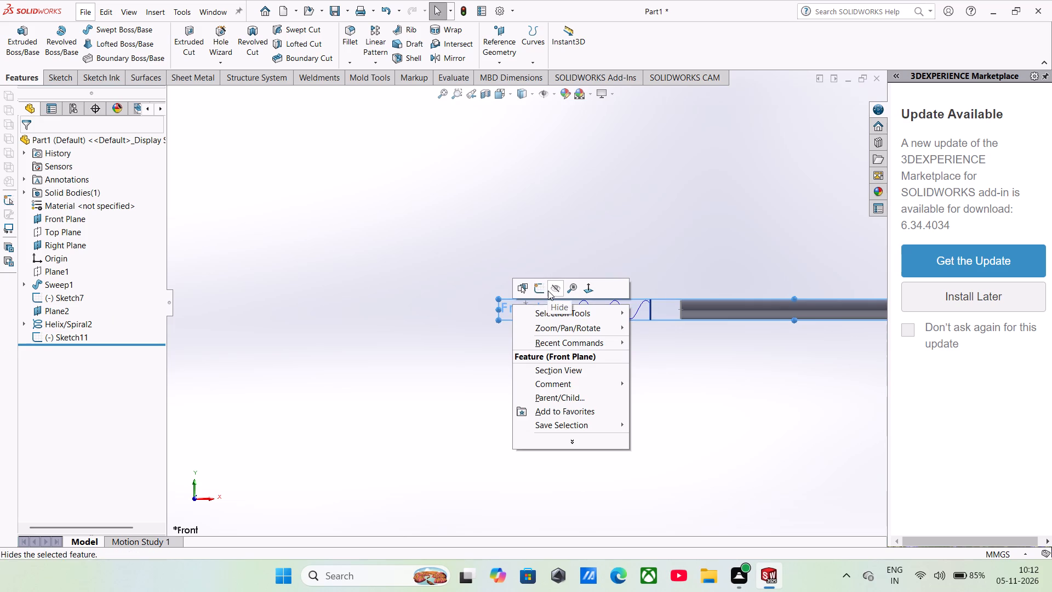
left_click(548, 291)
Delete Sketch11, the small circle's Front Plane sketch at the helix's far end.
scroll(513, 324, "down", 7)
scroll(546, 278, "down", 8)
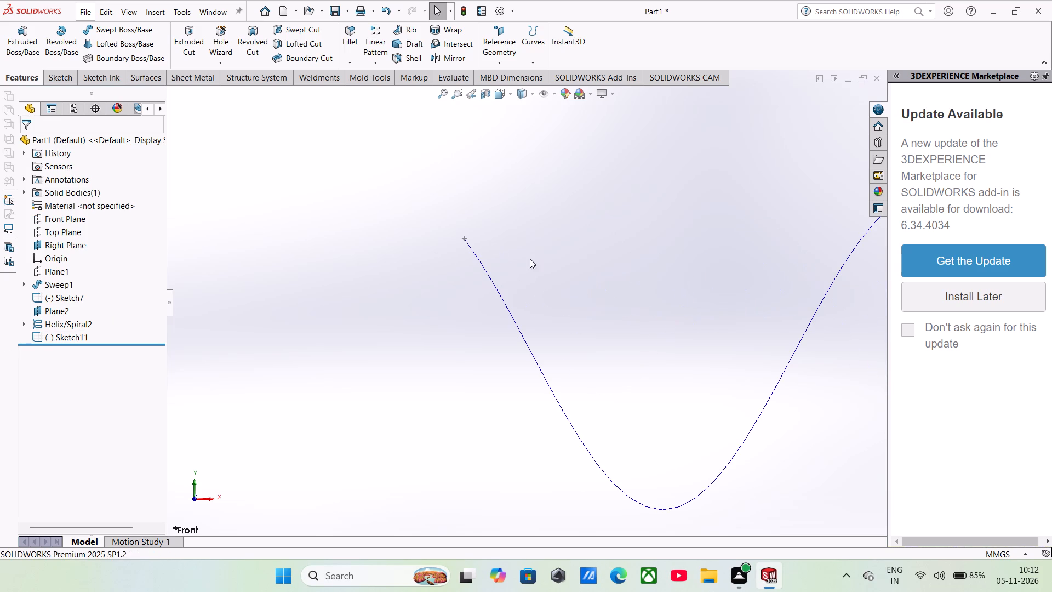
scroll(442, 243, "down", 9)
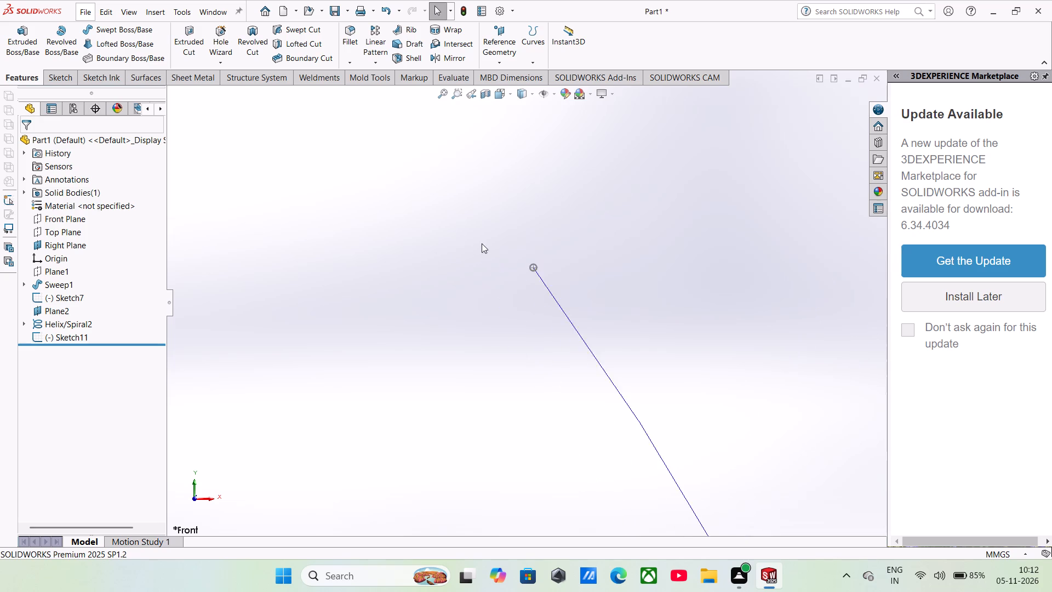
scroll(584, 272, "down", 6)
middle_click_drag(469, 282, 474, 301)
scroll(477, 296, "up", 4)
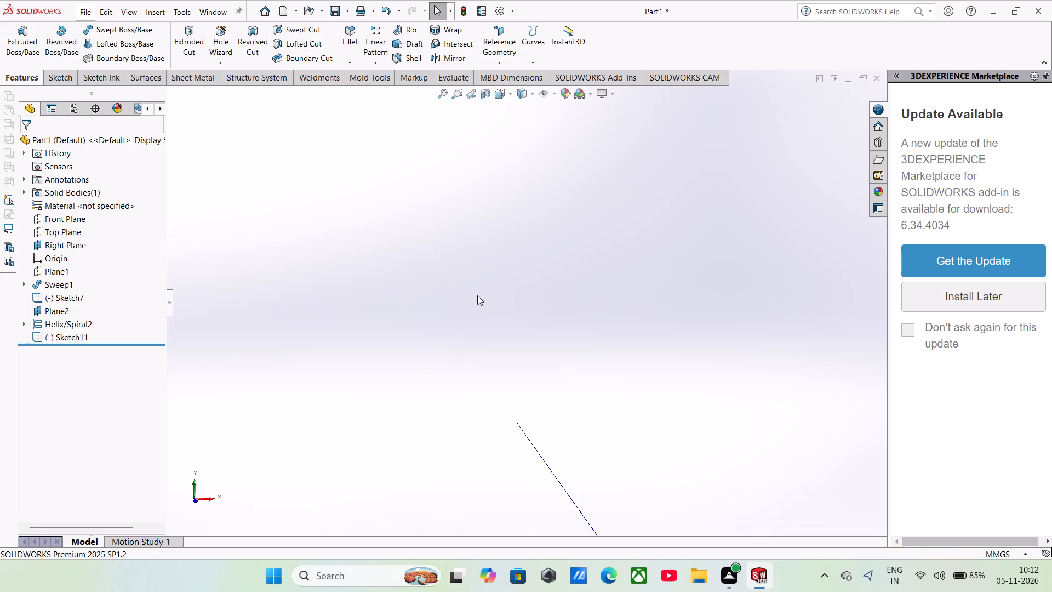
scroll(477, 295, "up", 8)
right_click(54, 337)
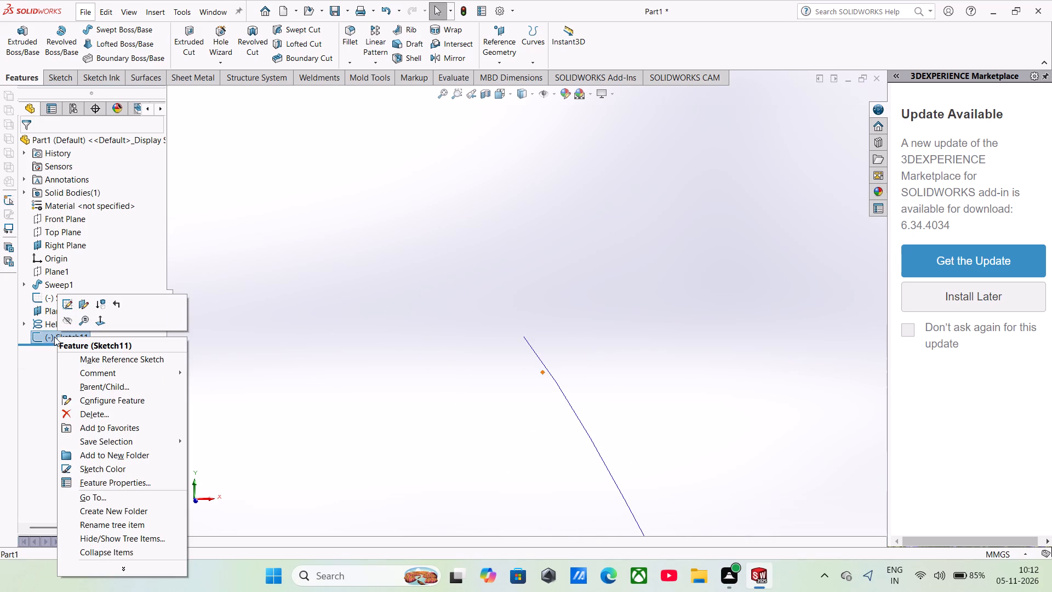
left_click(82, 412)
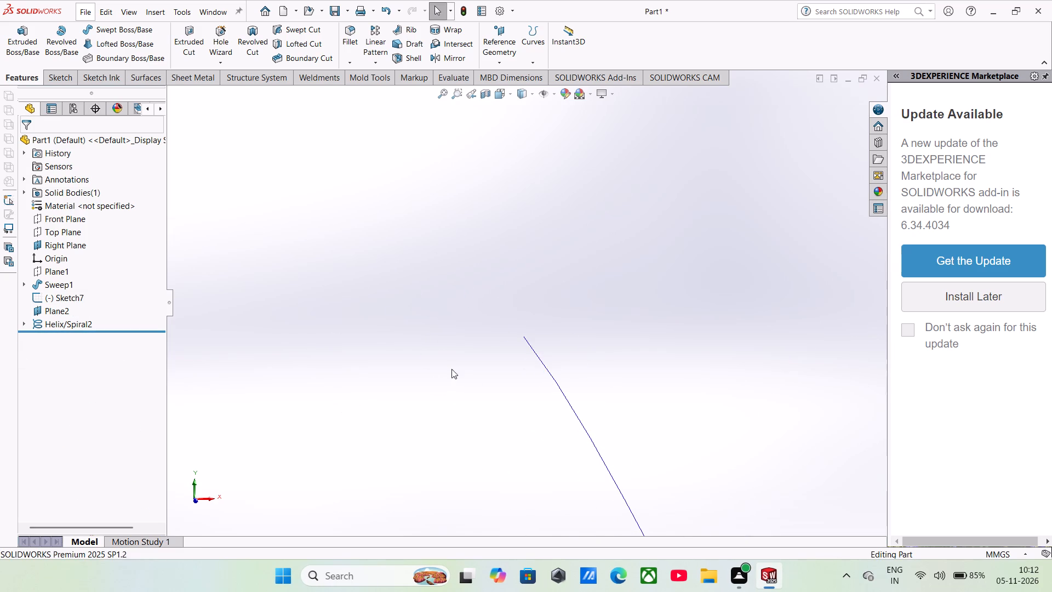
Create a reference plane through the helix's free endpoint, perpendicular to the helix curve.
left_click(503, 61)
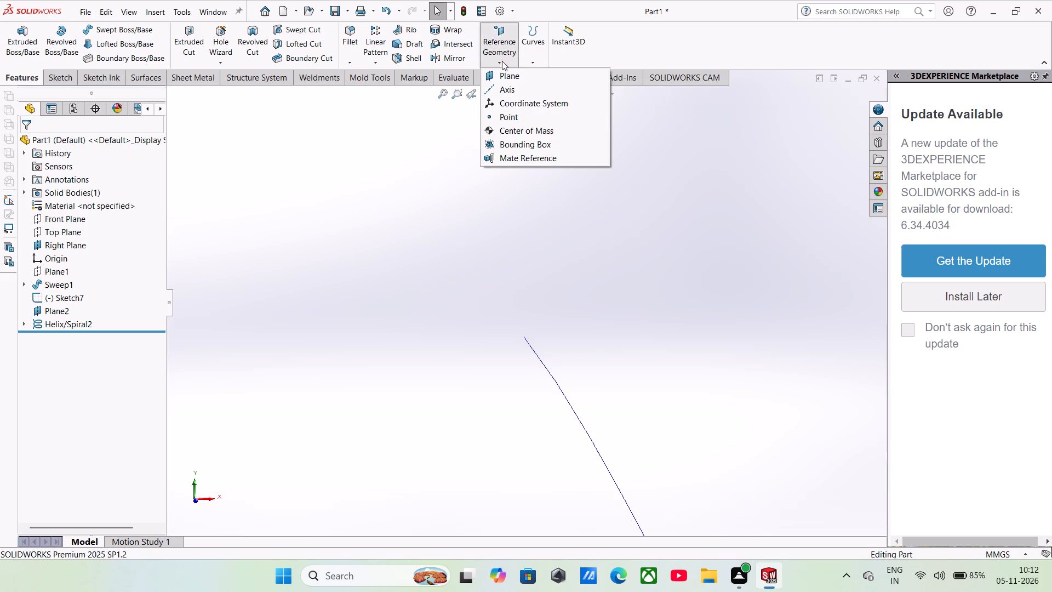
left_click(505, 73)
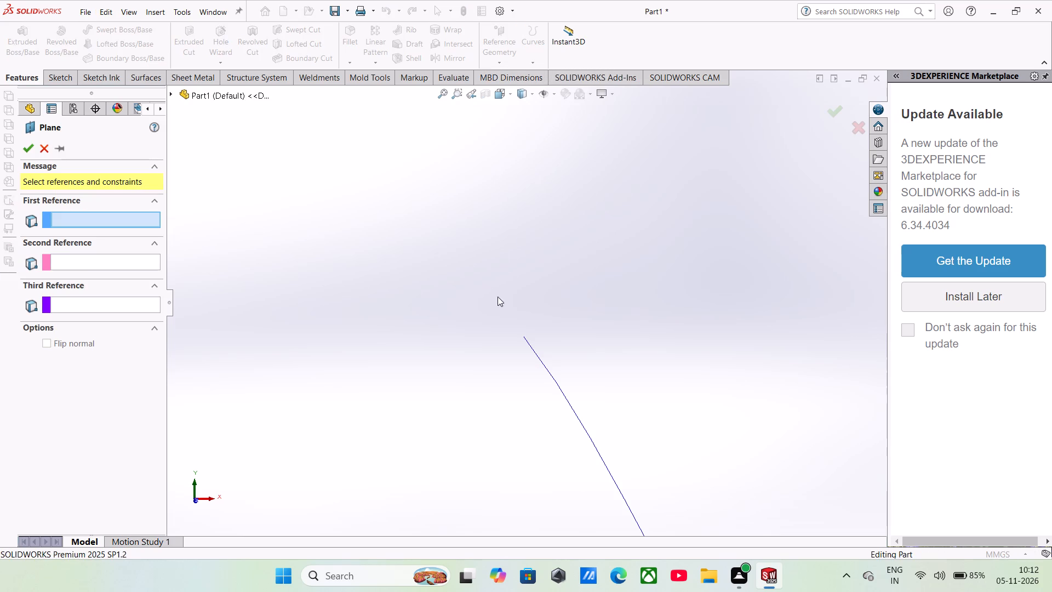
left_click(522, 338)
left_click(544, 365)
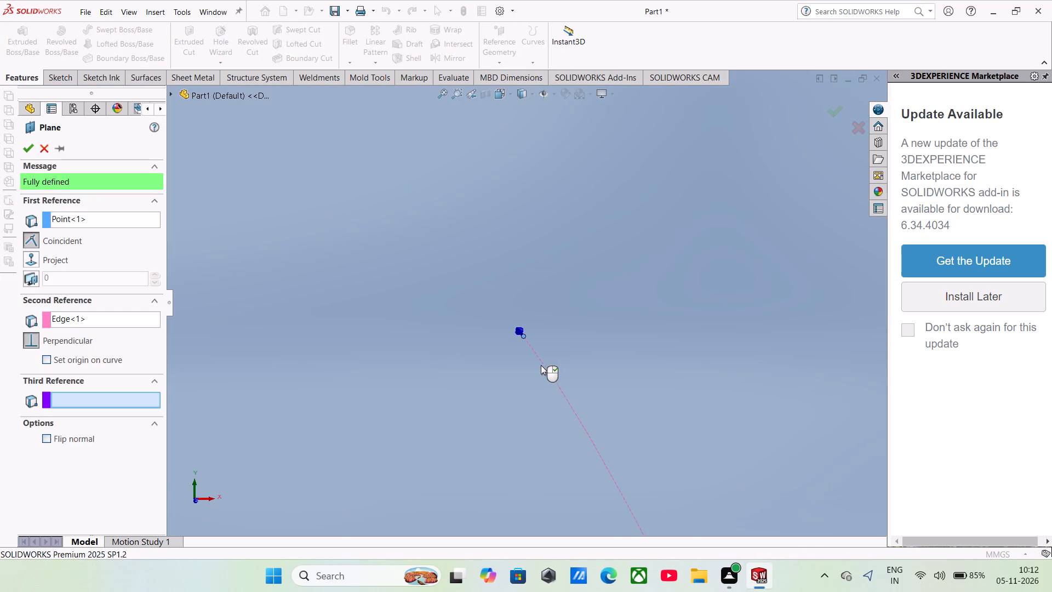
scroll(539, 363, "up", 15)
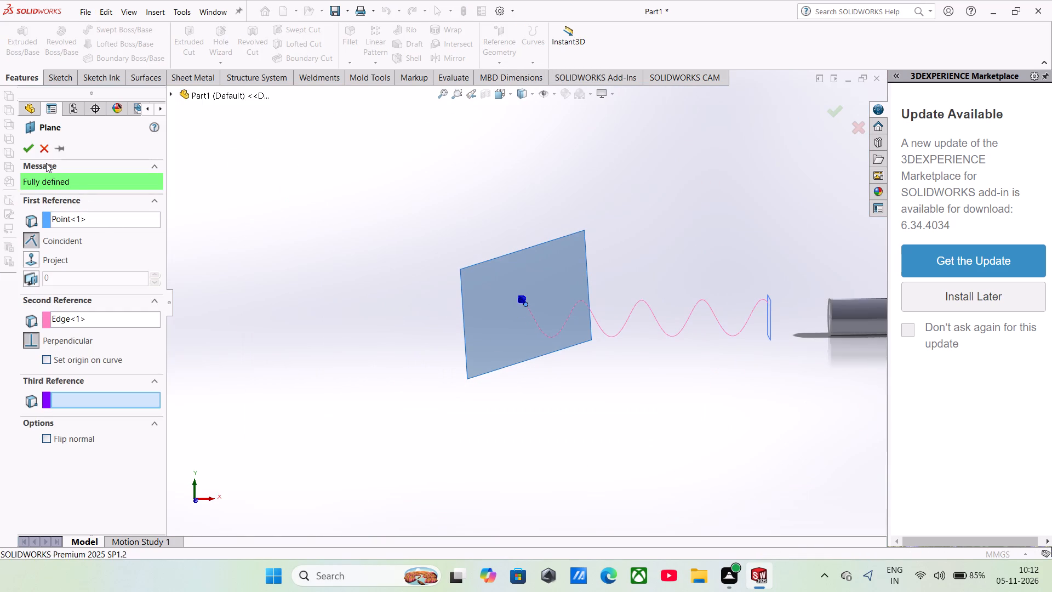
left_click(27, 145)
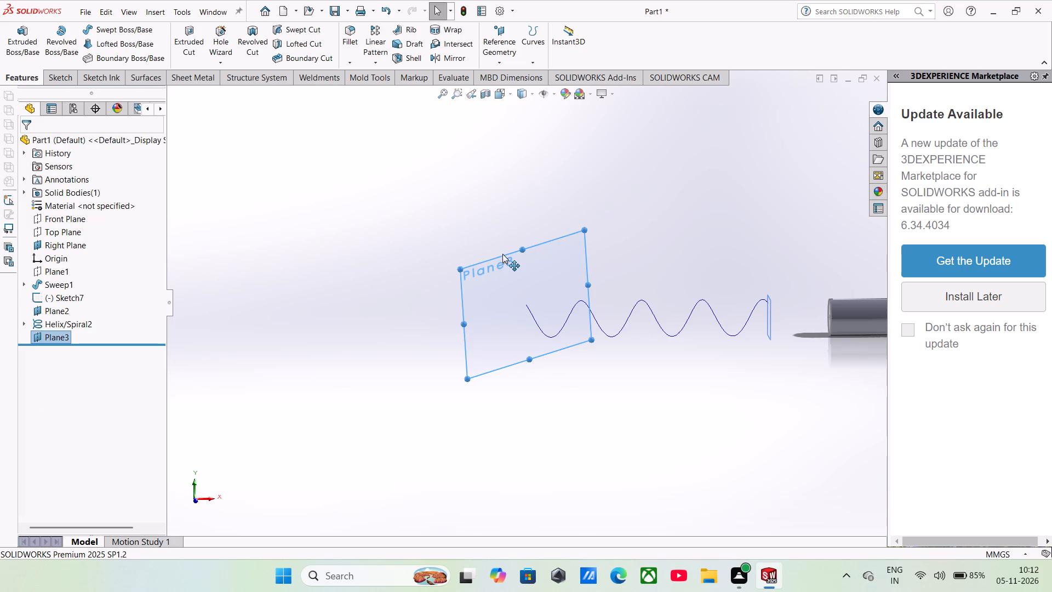
Start a sketch on the new perpendicular plane and draw a circle about 0.05 mm in diameter centred on the helix's endpoint.
left_click(503, 258)
left_click(550, 224)
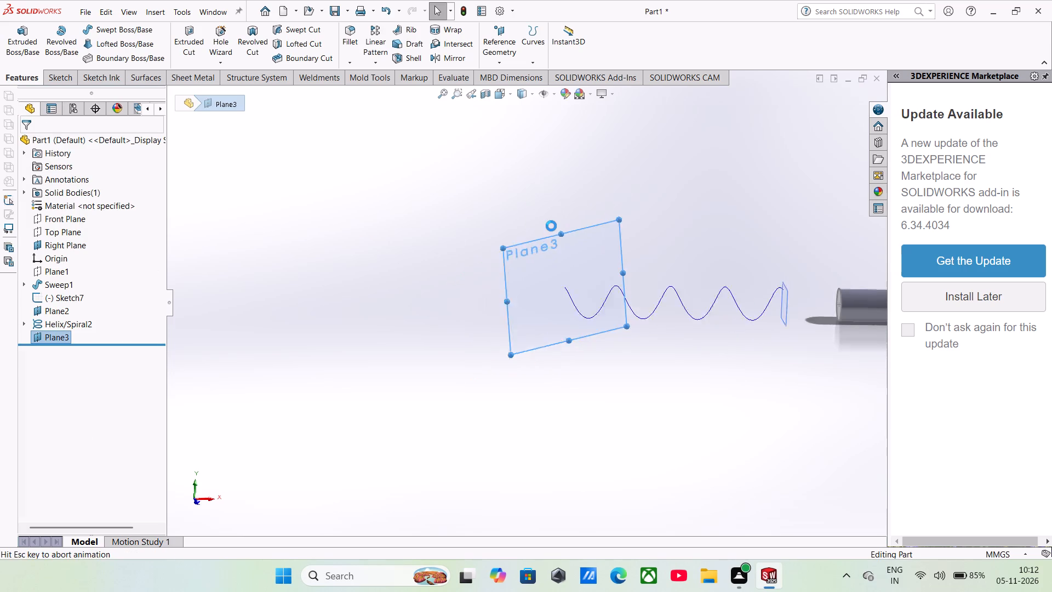
scroll(327, 300, "down", 6)
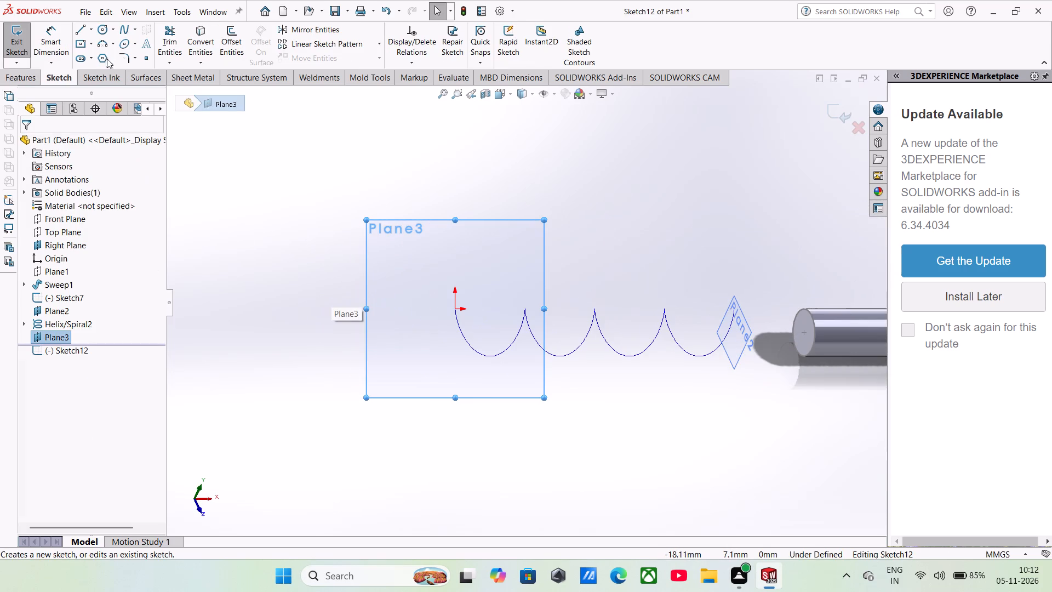
left_click(103, 31)
scroll(407, 277, "down", 4)
scroll(516, 344, "down", 2)
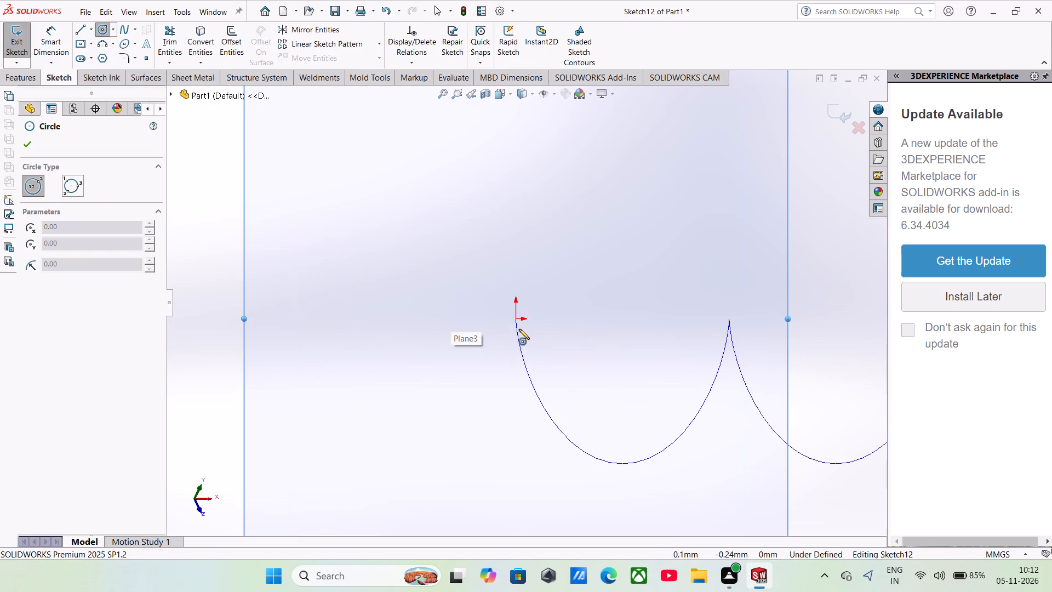
scroll(514, 319, "down", 7)
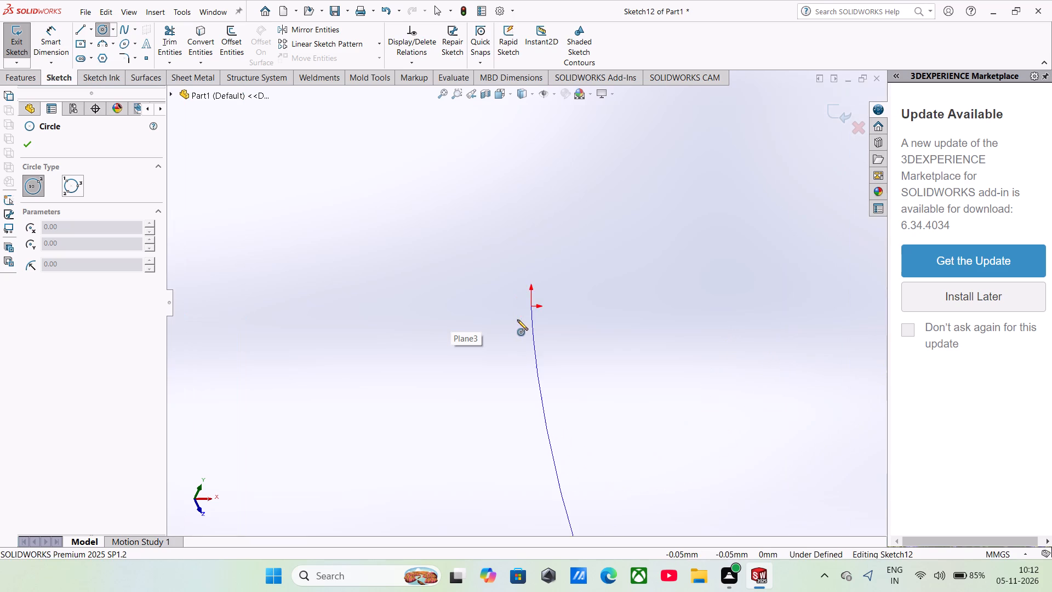
scroll(522, 320, "down", 4)
left_click(547, 277)
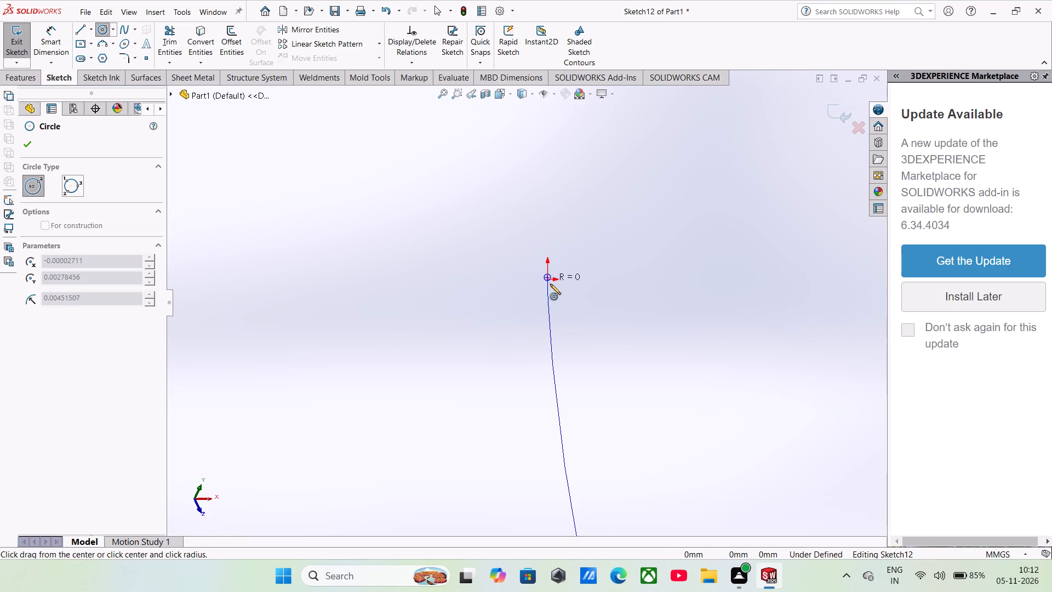
left_click(555, 293)
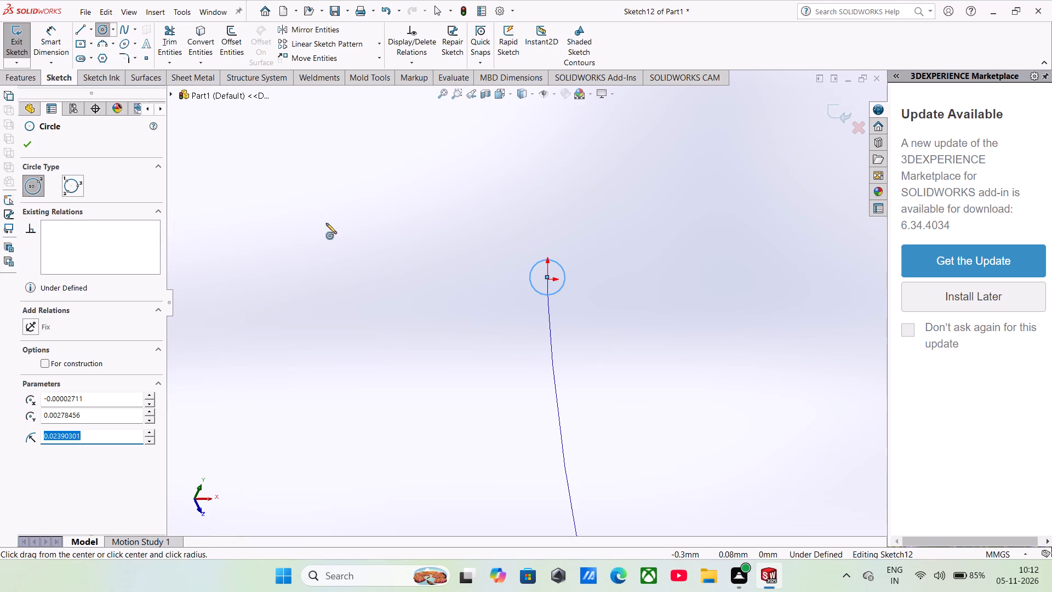
Dimension the diameter of the circle at the helix's endpoint as 3 mm.
left_click(45, 41)
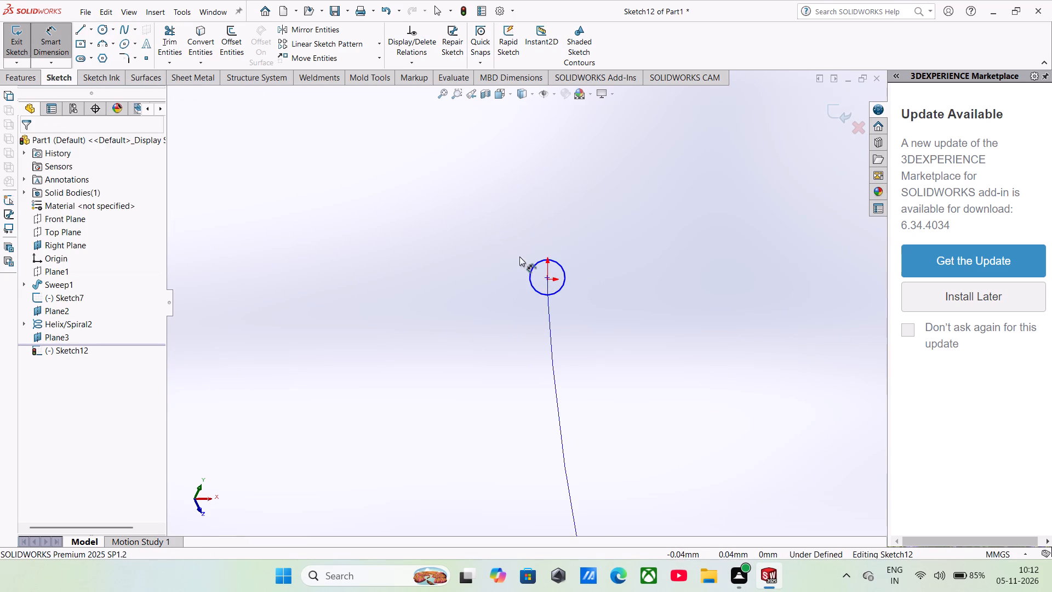
left_click(534, 267)
left_click(347, 298)
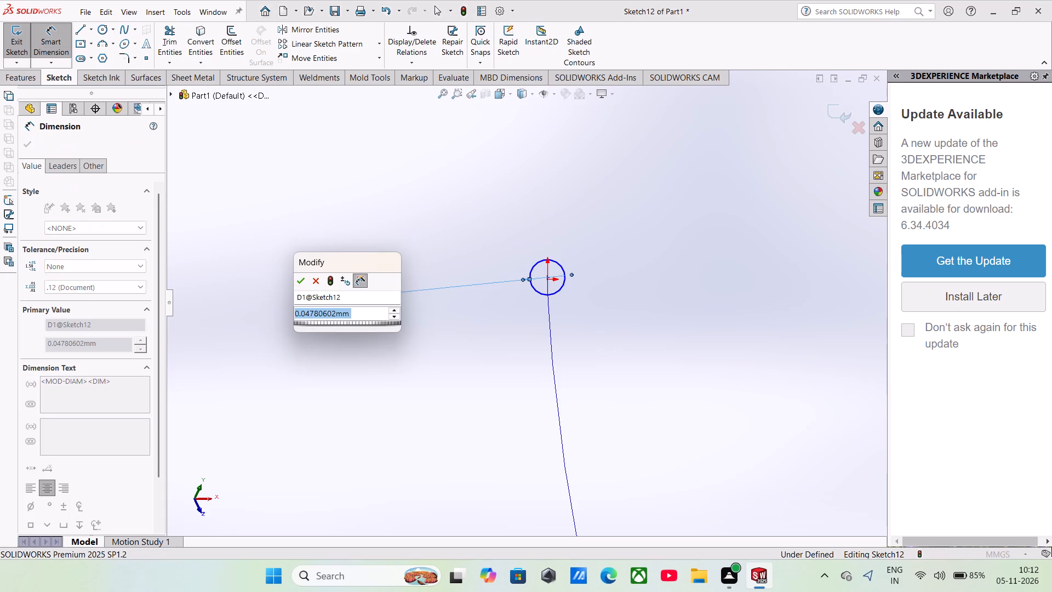
key("3")
key("Return")
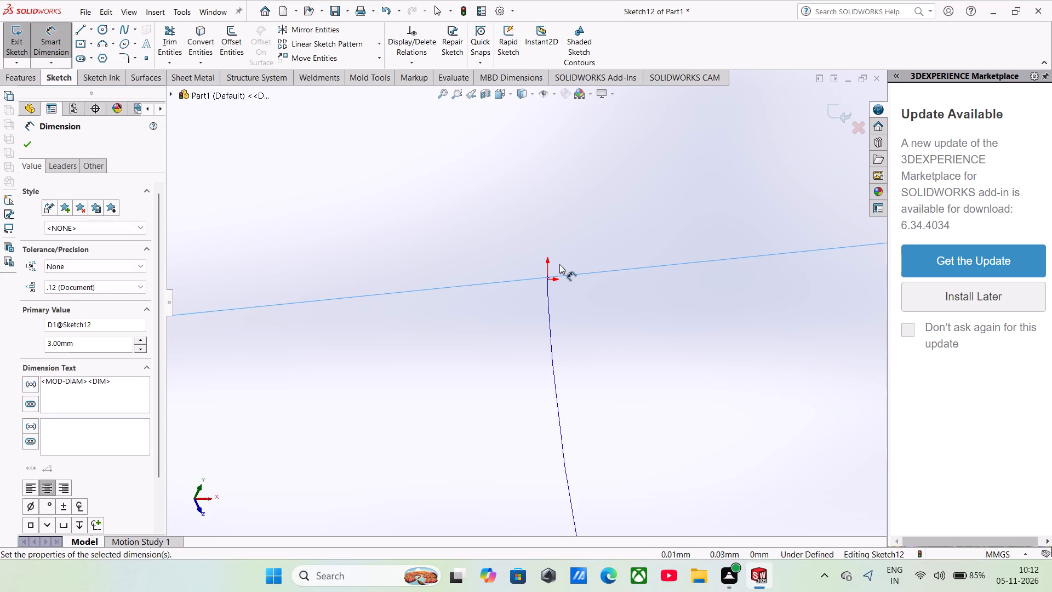
scroll(559, 265, "up", 20)
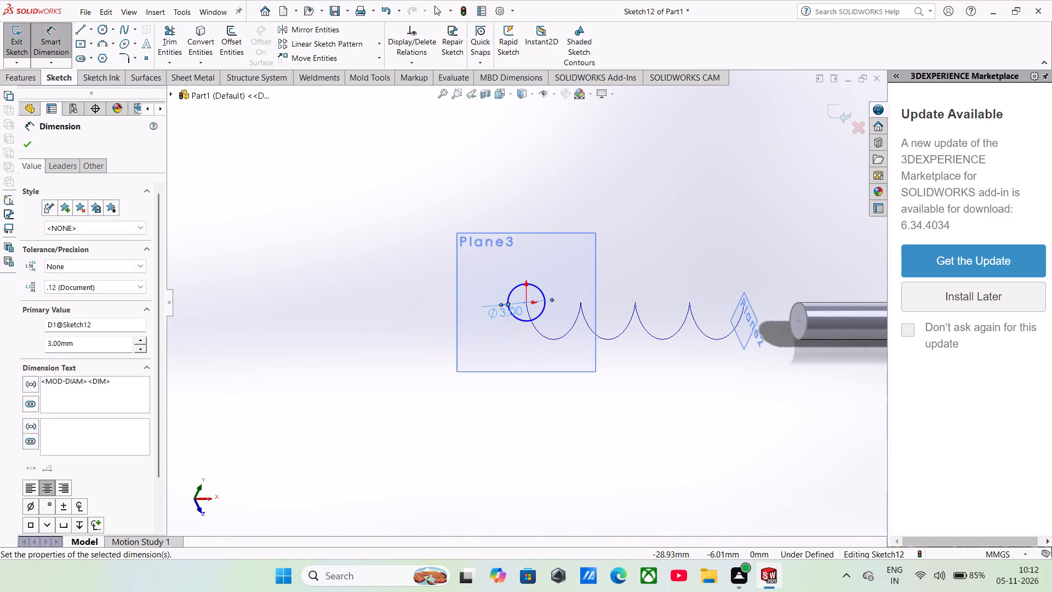
left_click(33, 144)
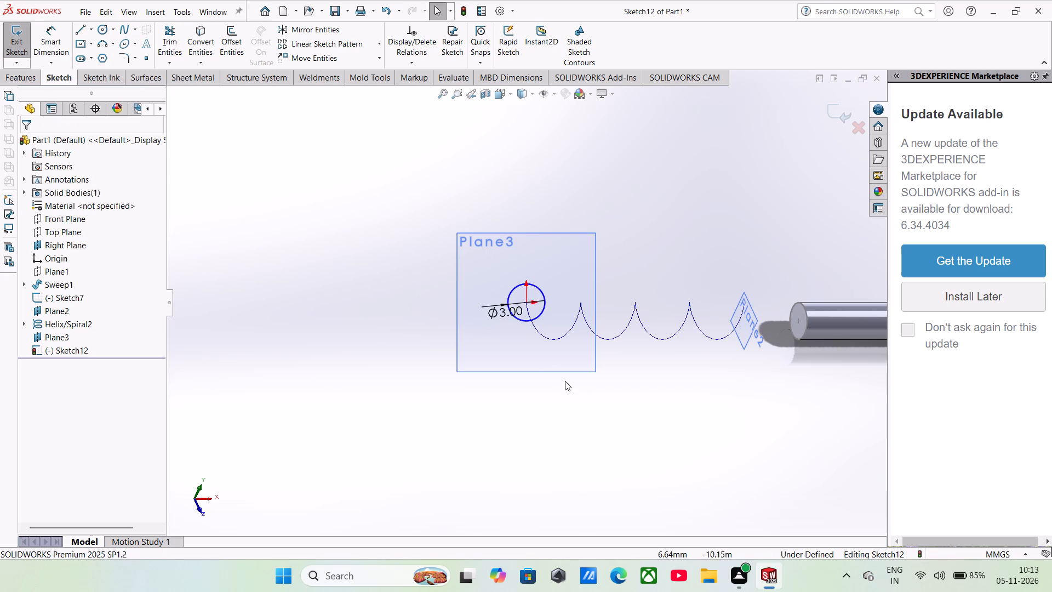
Set the circle's diameter to 0.1 mm.
double_click(501, 314)
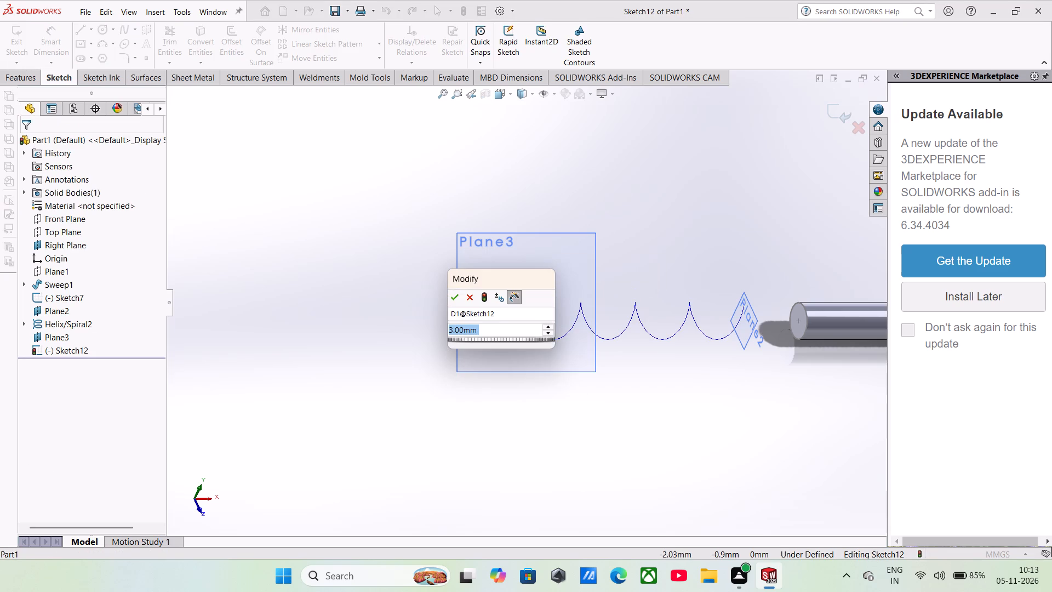
key("0")
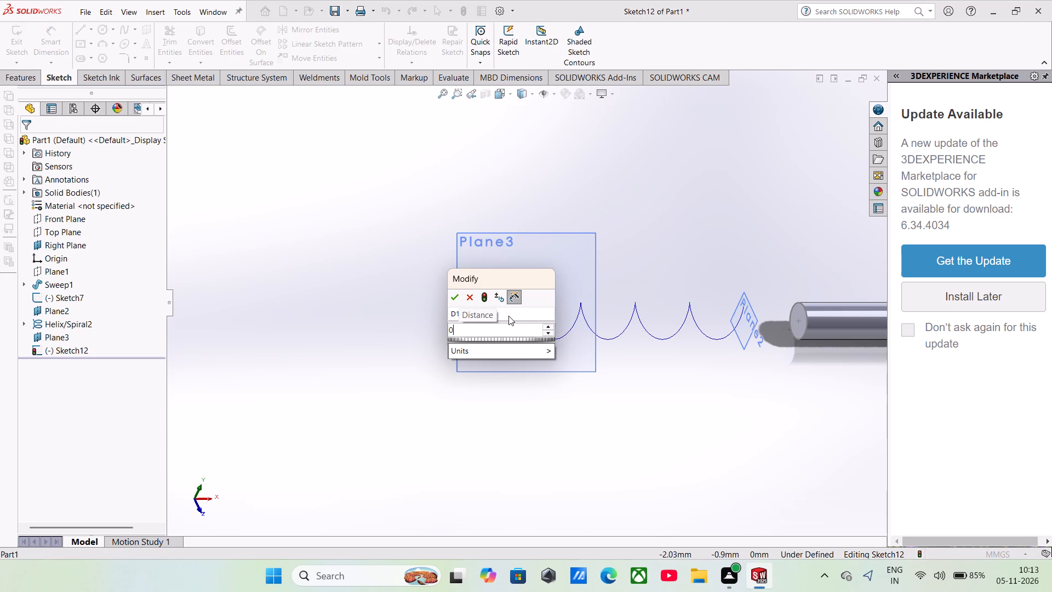
key("period")
key("1")
key("Return")
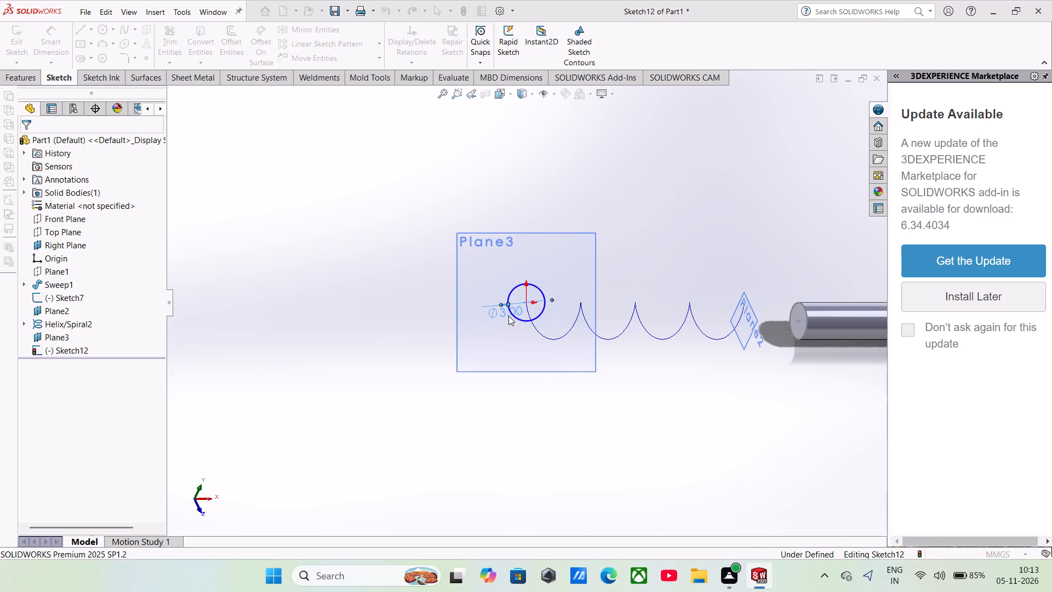
Examine the resized circle on Plane3 against the helix's coils and the rod's arm, close up and from an oblique angle.
scroll(512, 320, "down", 4)
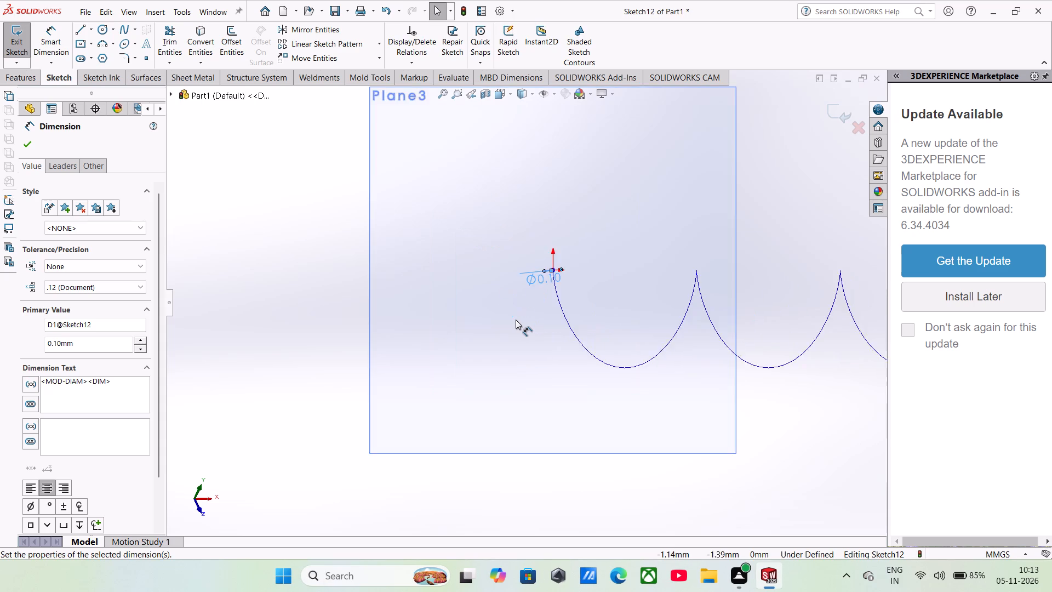
scroll(516, 320, "down", 2)
scroll(575, 328, "up", 5)
middle_click_drag(575, 328, 603, 334)
scroll(570, 343, "up", 9)
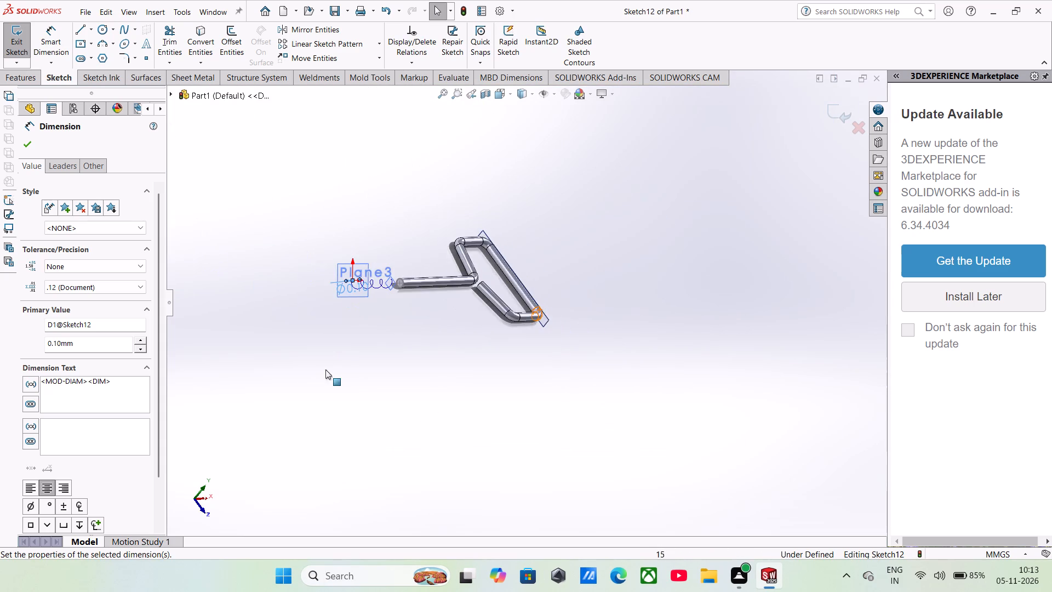
scroll(318, 314, "down", 4)
scroll(429, 254, "down", 4)
scroll(485, 234, "down", 11)
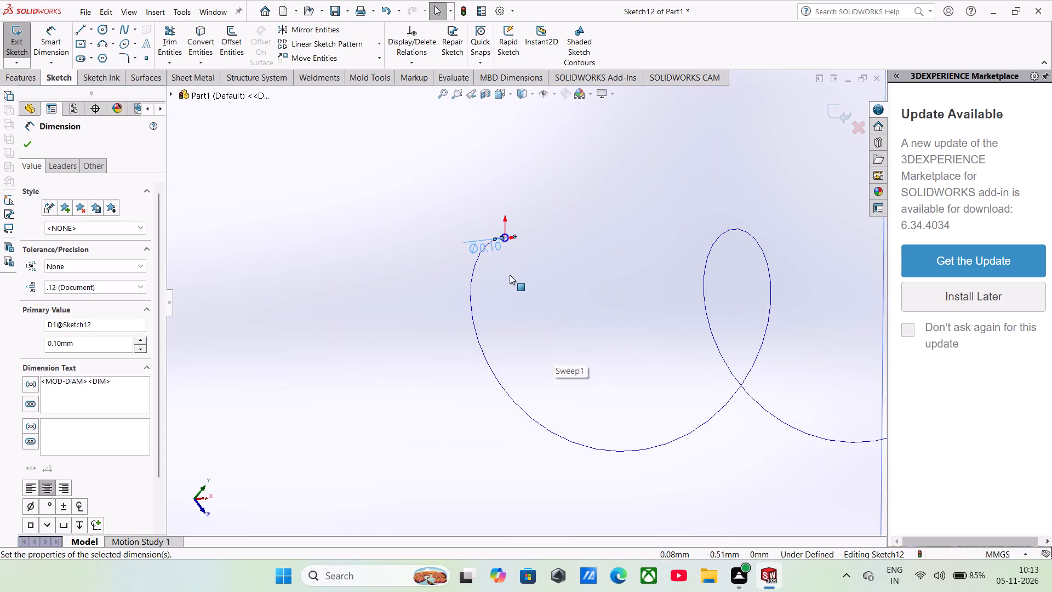
scroll(510, 275, "down", 2)
scroll(502, 248, "up", 10)
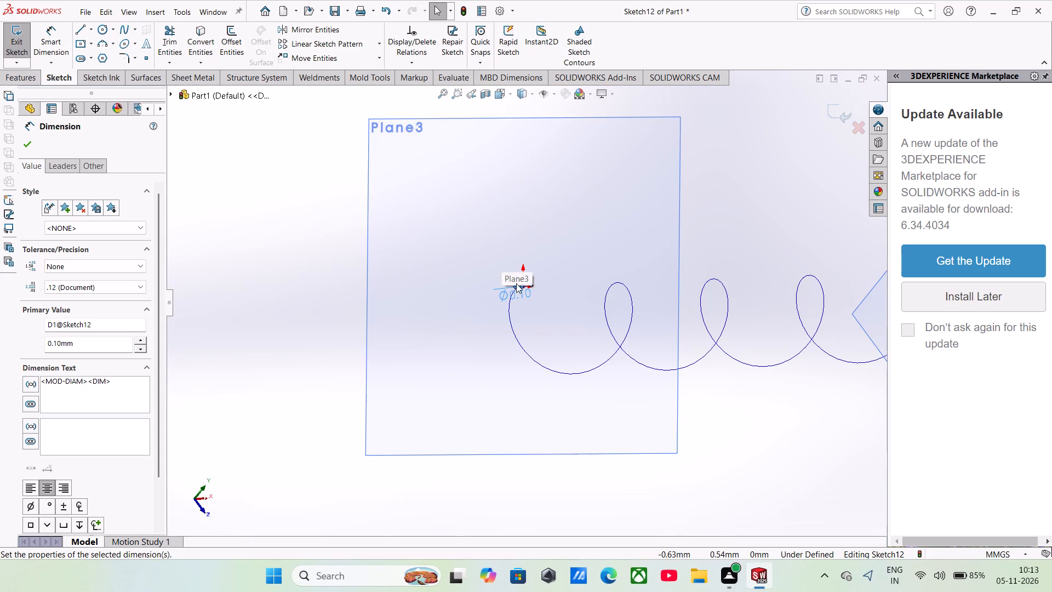
scroll(521, 287, "up", 2)
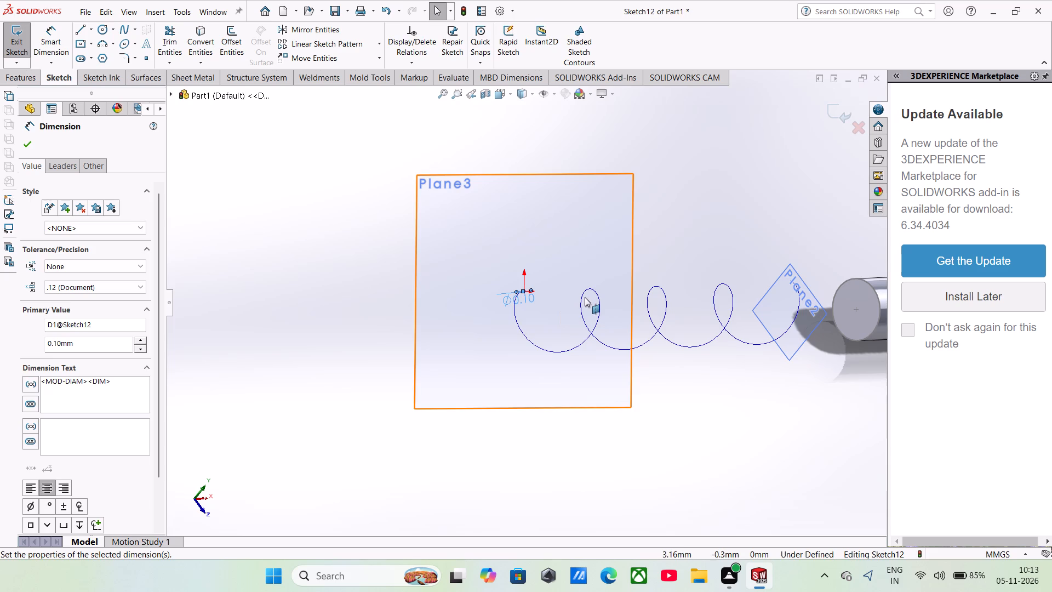
Hide Plane3, the plane perpendicular to the helix's end.
right_click(591, 212)
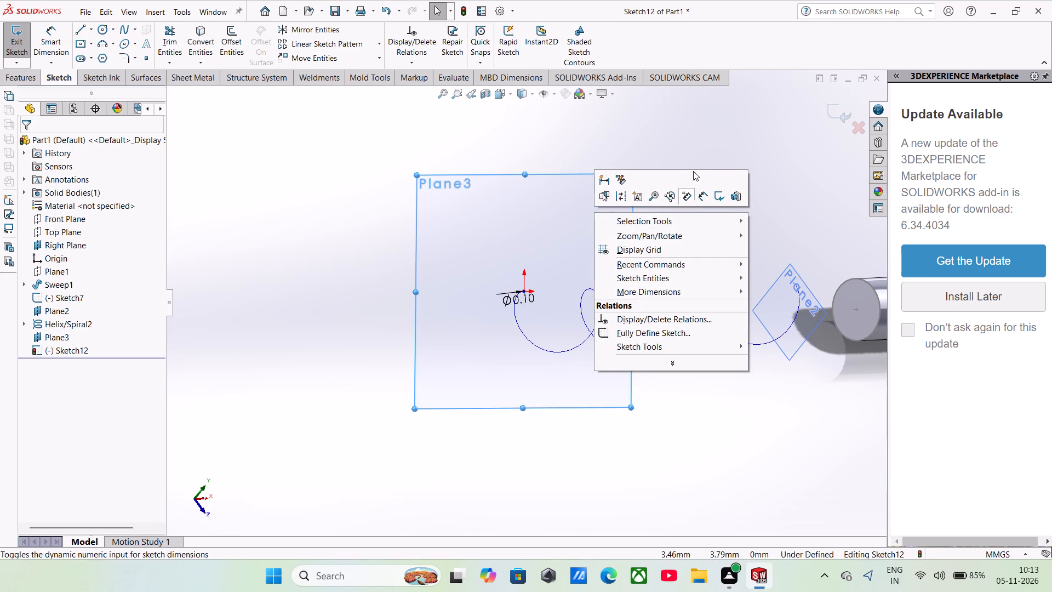
left_click(693, 173)
right_click(58, 338)
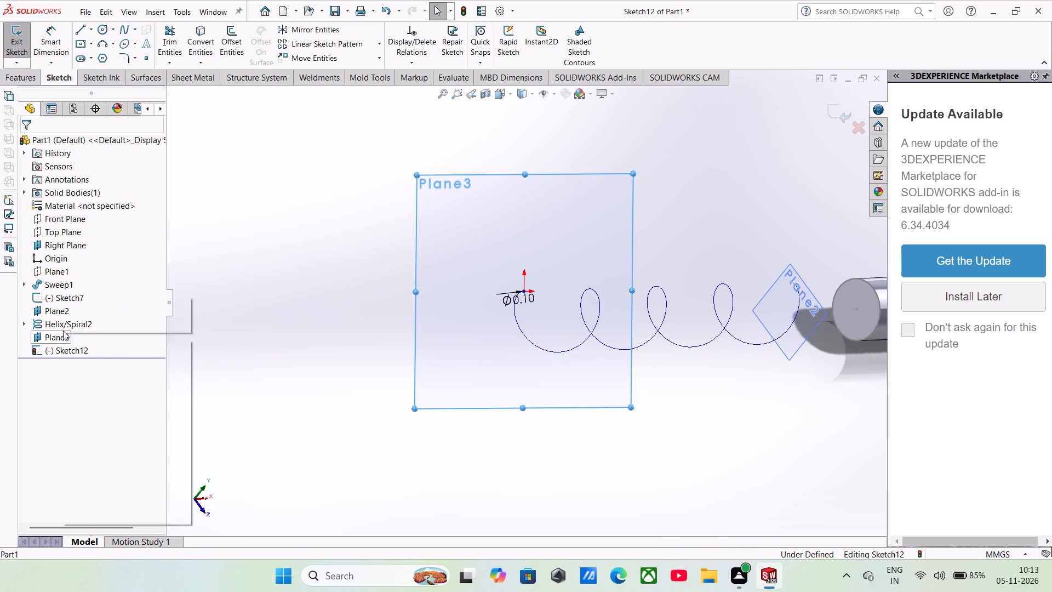
left_click(88, 326)
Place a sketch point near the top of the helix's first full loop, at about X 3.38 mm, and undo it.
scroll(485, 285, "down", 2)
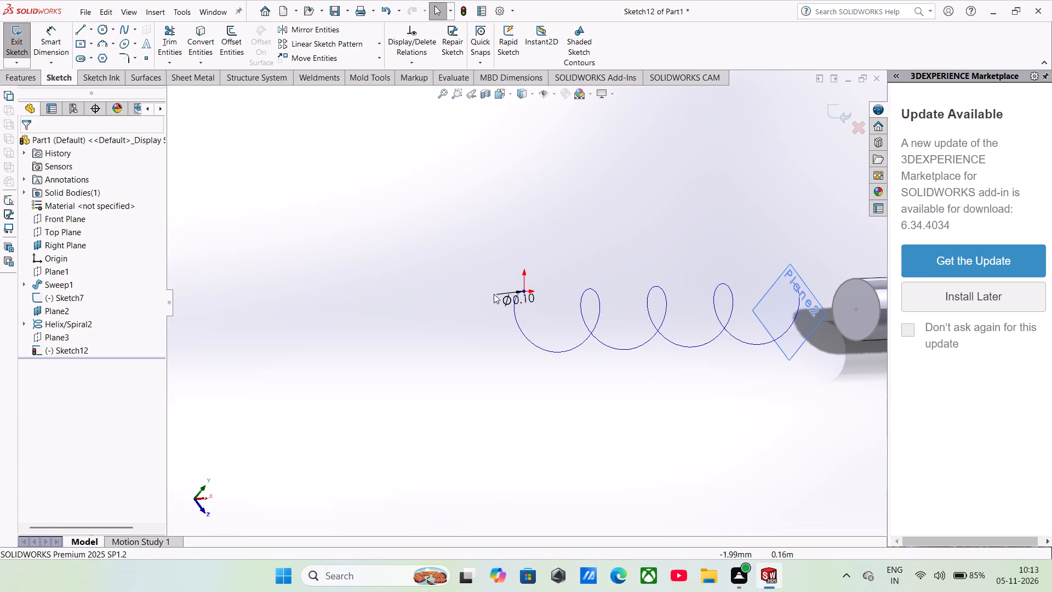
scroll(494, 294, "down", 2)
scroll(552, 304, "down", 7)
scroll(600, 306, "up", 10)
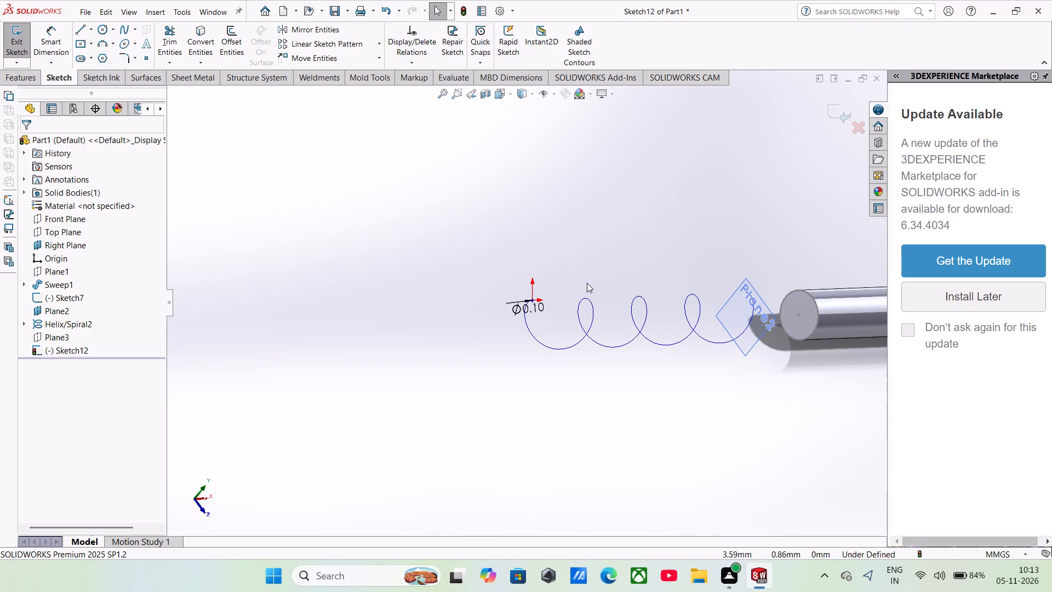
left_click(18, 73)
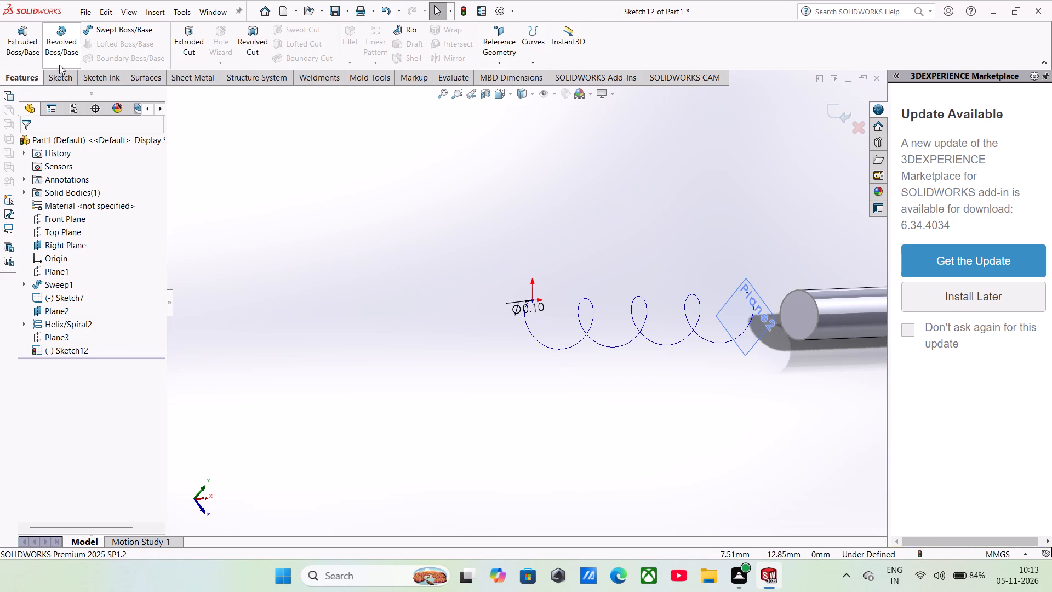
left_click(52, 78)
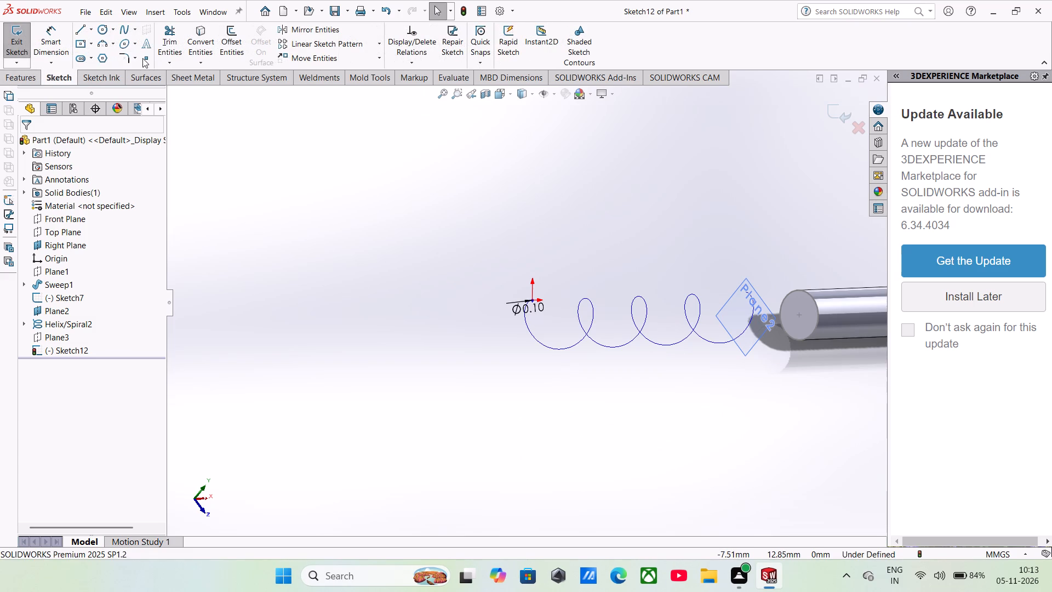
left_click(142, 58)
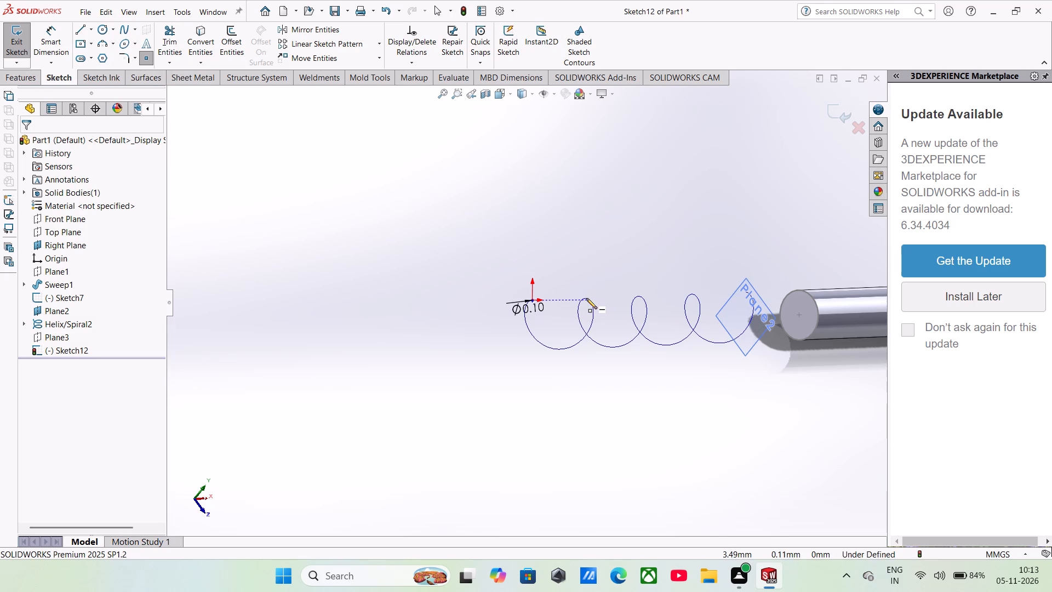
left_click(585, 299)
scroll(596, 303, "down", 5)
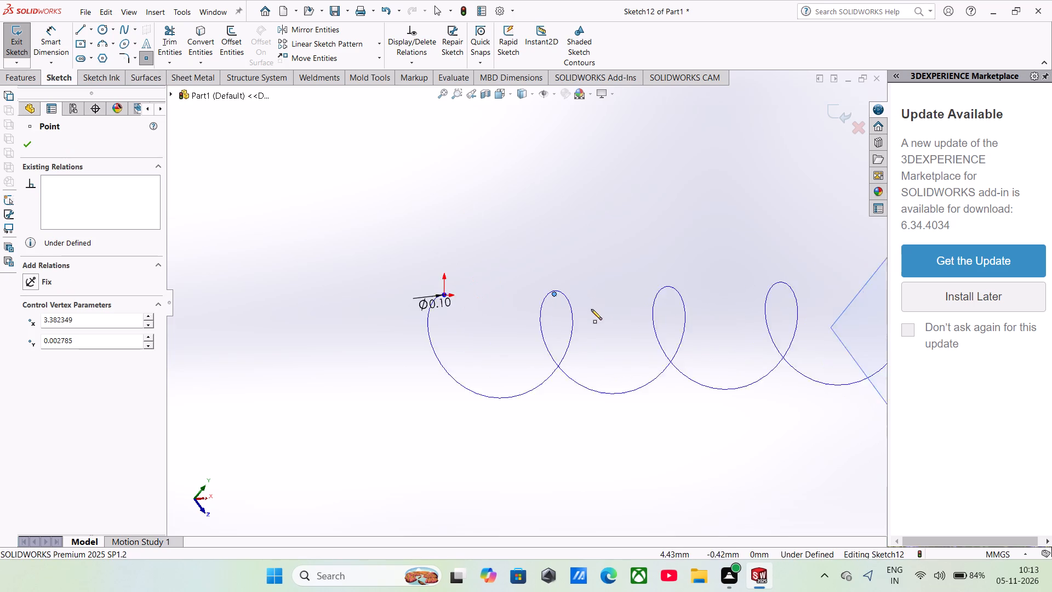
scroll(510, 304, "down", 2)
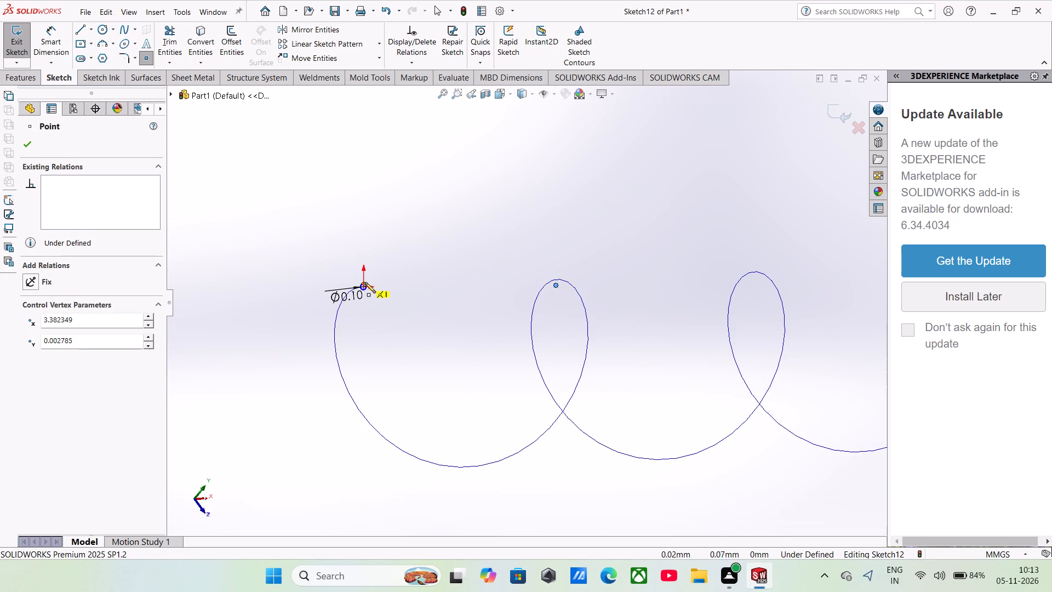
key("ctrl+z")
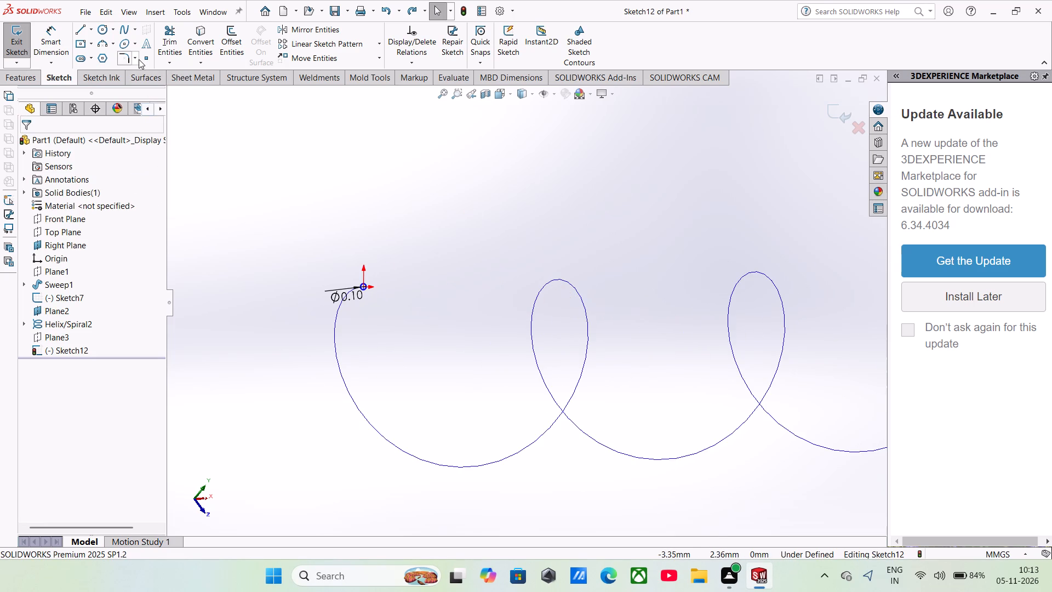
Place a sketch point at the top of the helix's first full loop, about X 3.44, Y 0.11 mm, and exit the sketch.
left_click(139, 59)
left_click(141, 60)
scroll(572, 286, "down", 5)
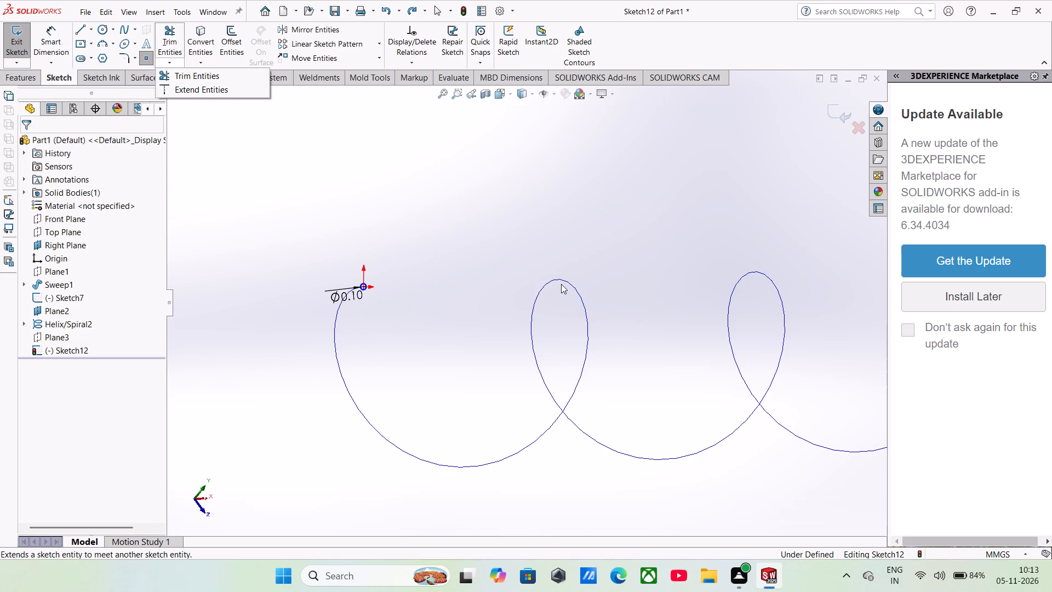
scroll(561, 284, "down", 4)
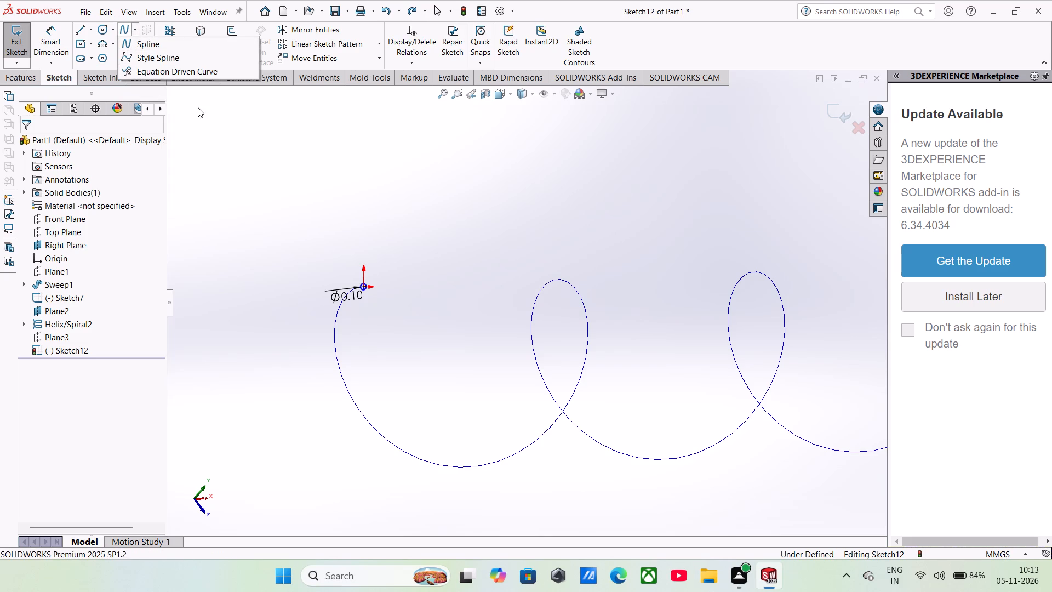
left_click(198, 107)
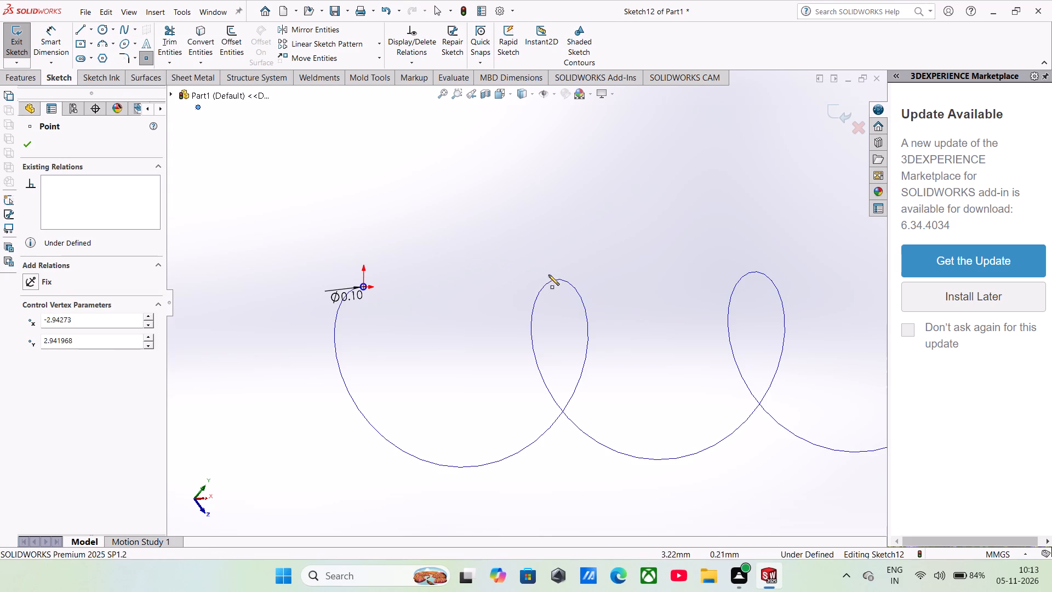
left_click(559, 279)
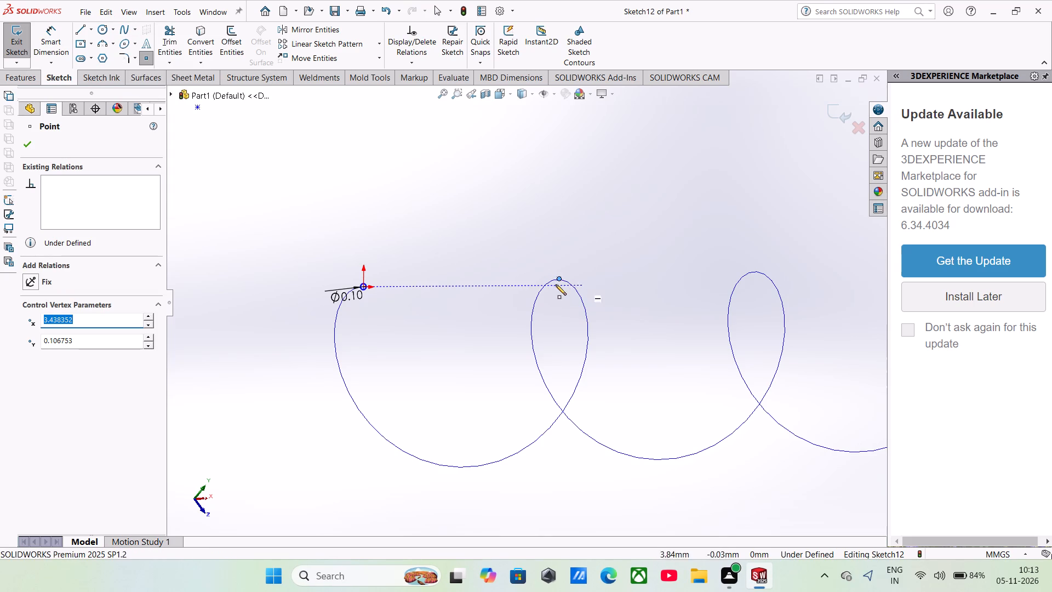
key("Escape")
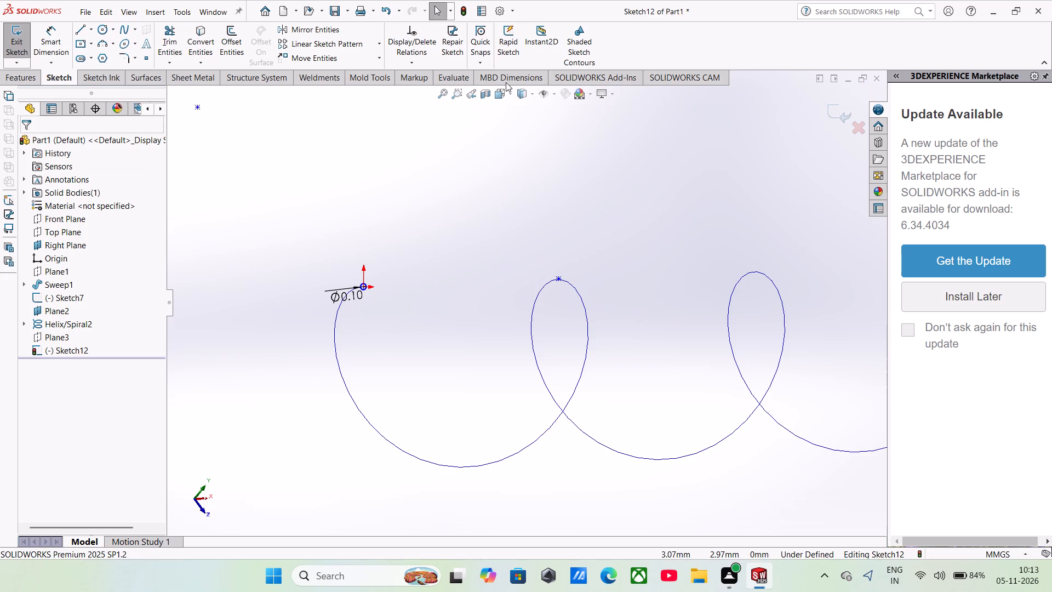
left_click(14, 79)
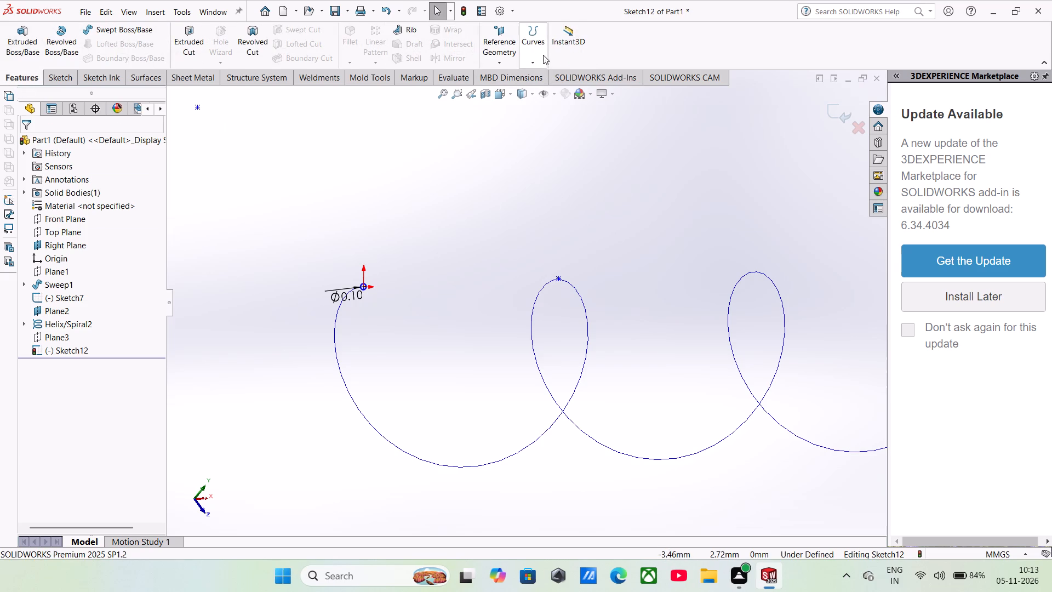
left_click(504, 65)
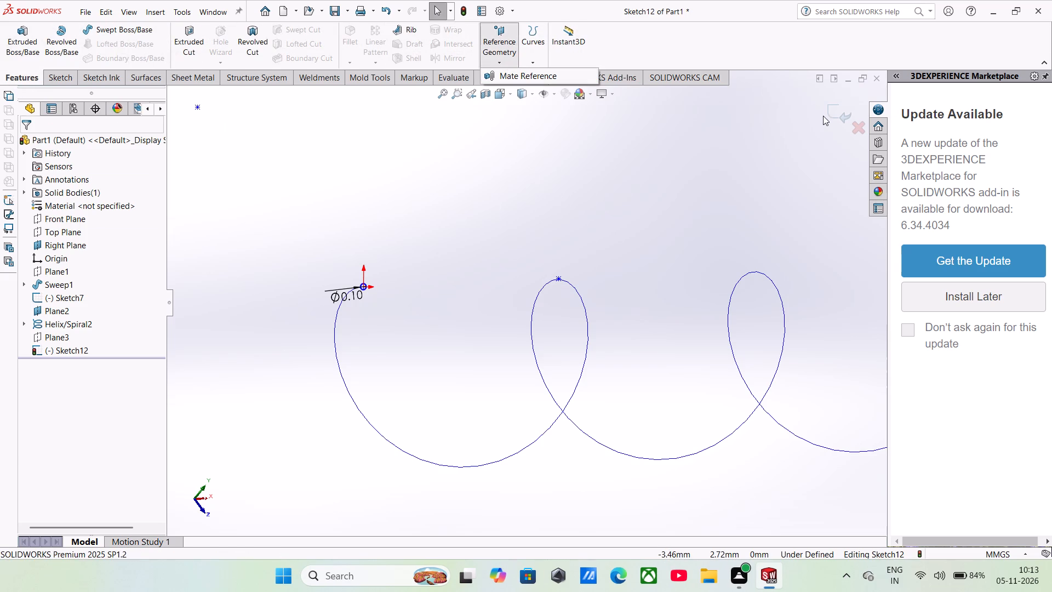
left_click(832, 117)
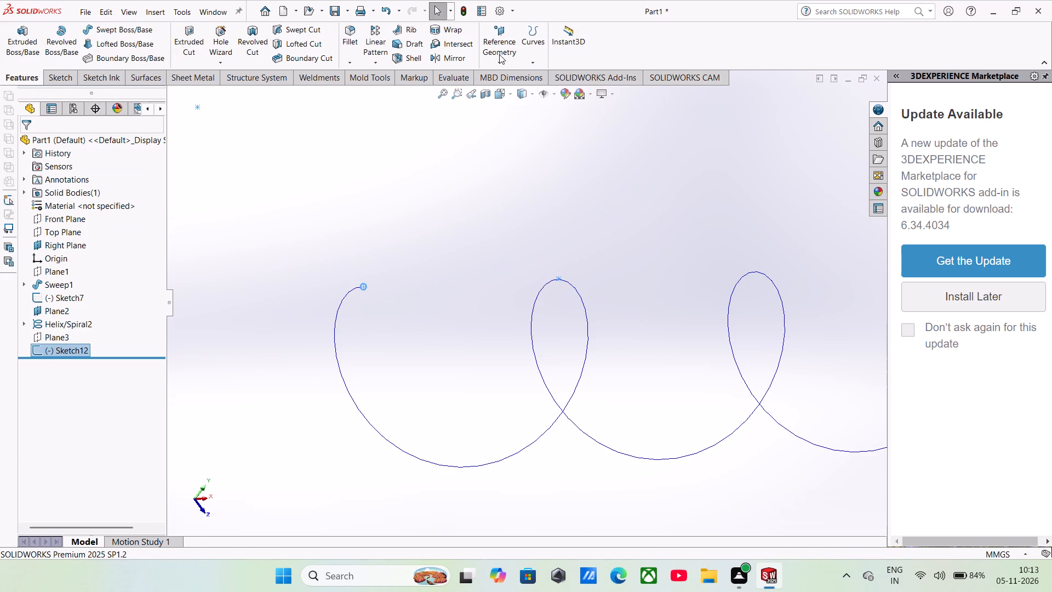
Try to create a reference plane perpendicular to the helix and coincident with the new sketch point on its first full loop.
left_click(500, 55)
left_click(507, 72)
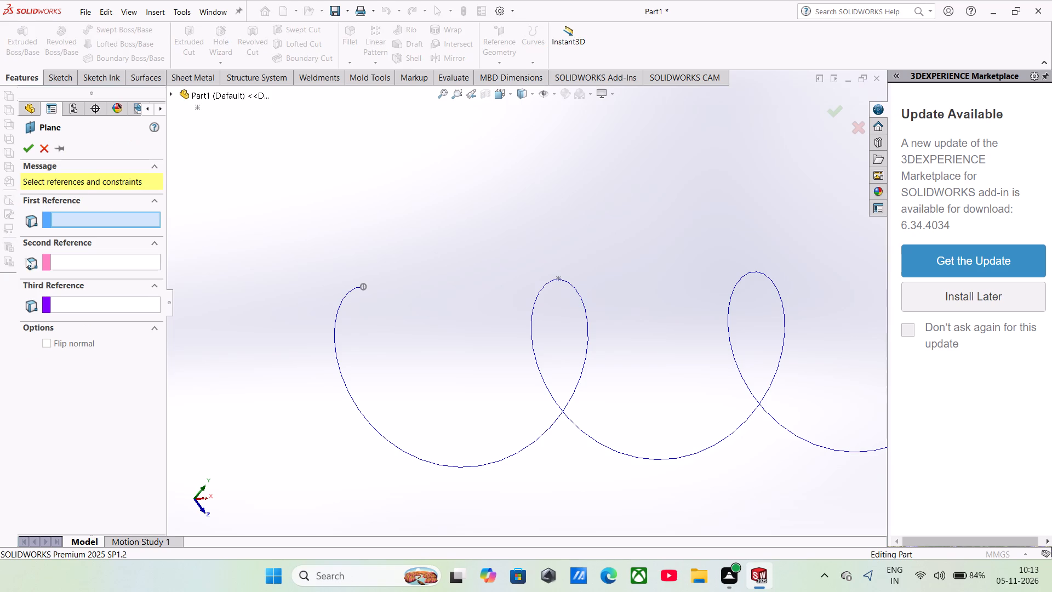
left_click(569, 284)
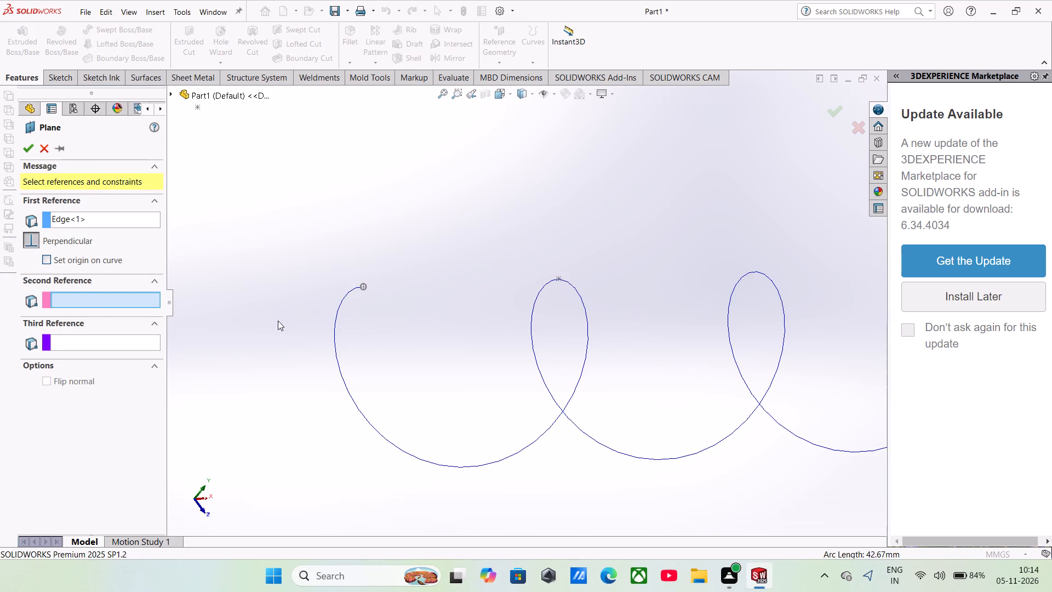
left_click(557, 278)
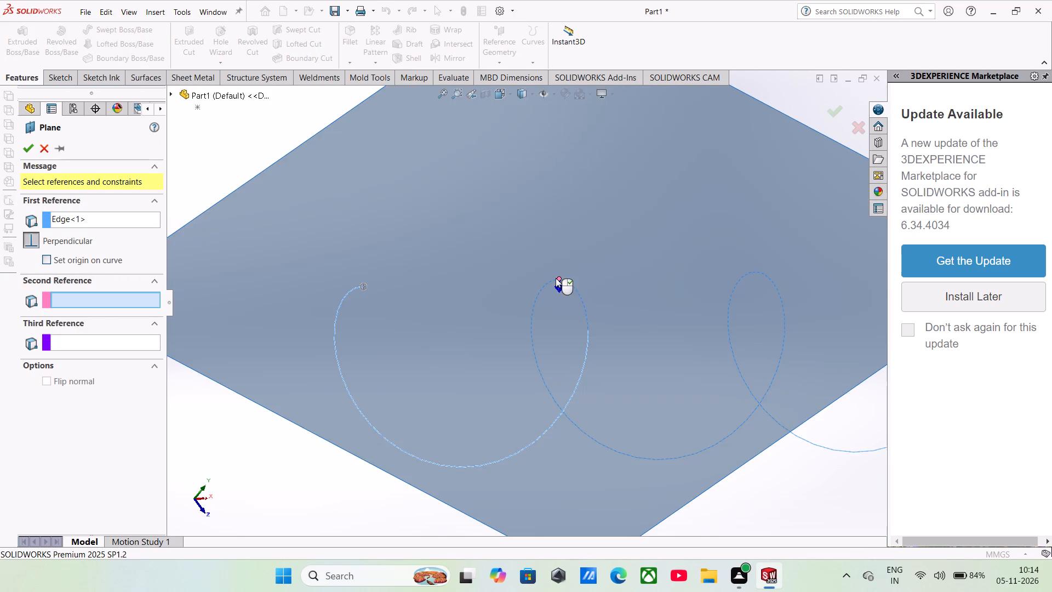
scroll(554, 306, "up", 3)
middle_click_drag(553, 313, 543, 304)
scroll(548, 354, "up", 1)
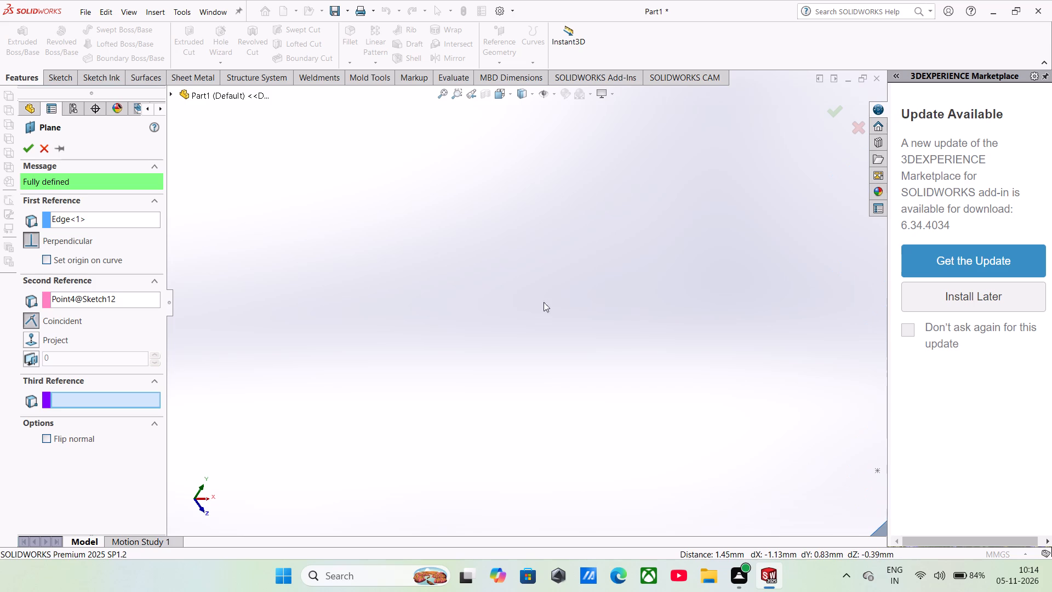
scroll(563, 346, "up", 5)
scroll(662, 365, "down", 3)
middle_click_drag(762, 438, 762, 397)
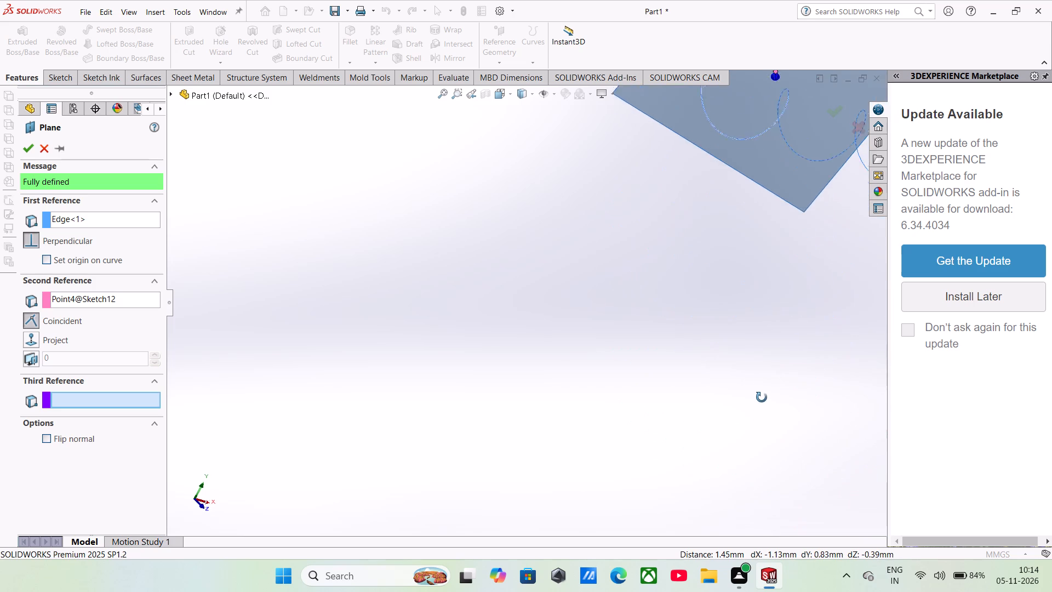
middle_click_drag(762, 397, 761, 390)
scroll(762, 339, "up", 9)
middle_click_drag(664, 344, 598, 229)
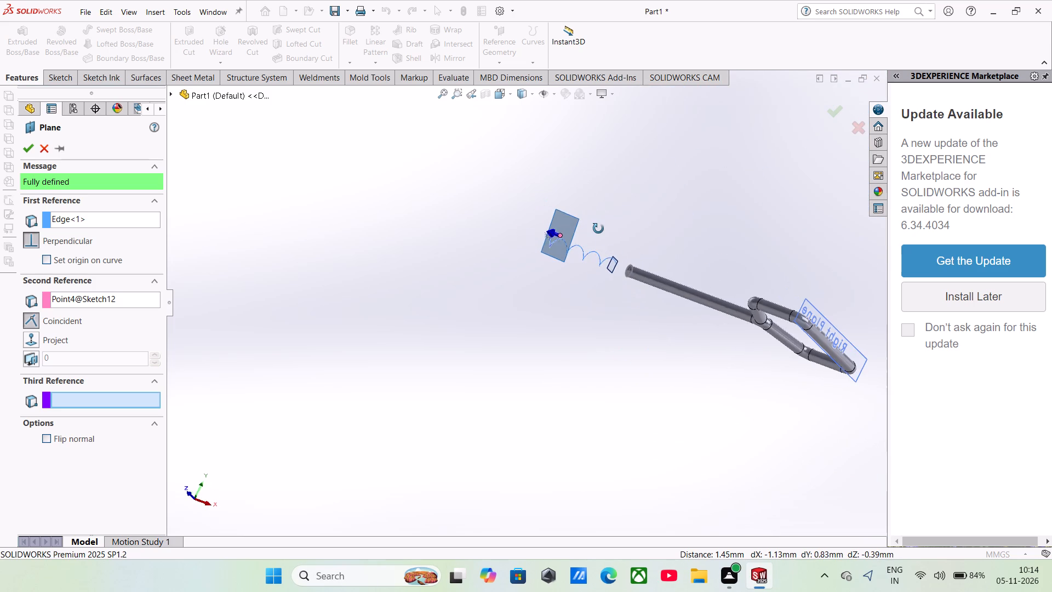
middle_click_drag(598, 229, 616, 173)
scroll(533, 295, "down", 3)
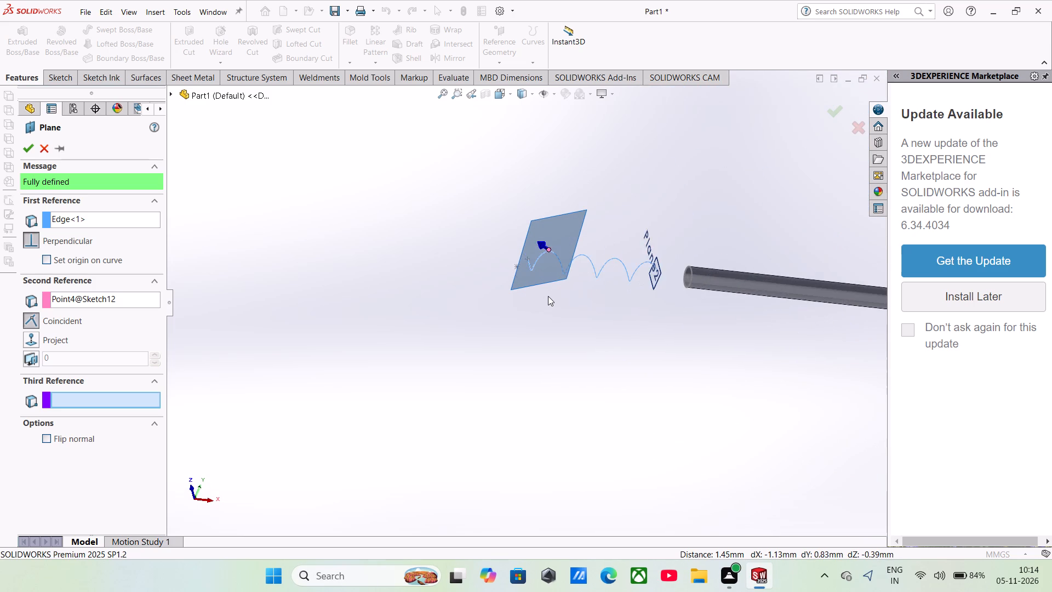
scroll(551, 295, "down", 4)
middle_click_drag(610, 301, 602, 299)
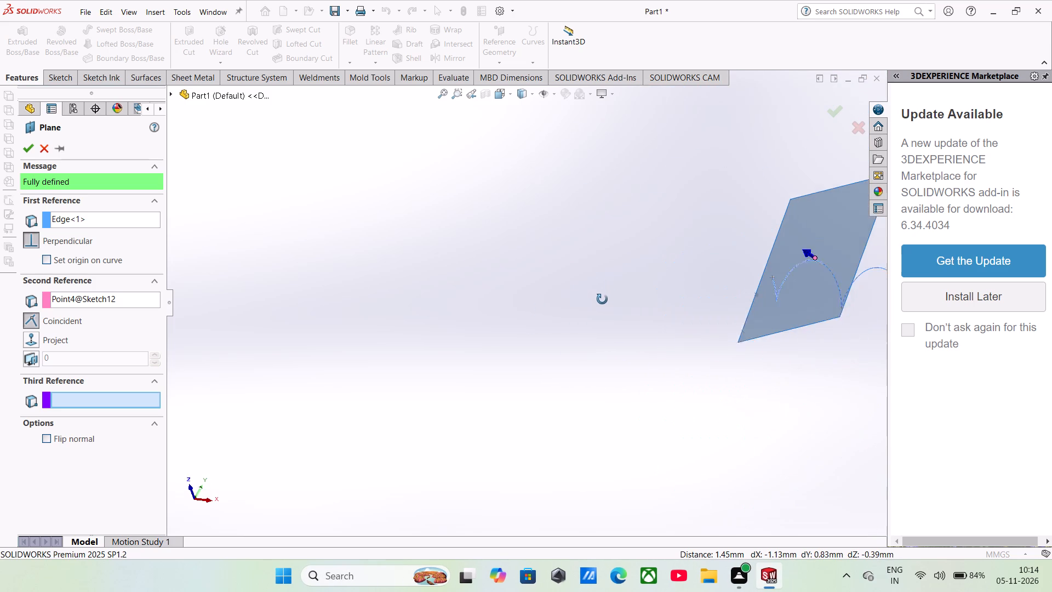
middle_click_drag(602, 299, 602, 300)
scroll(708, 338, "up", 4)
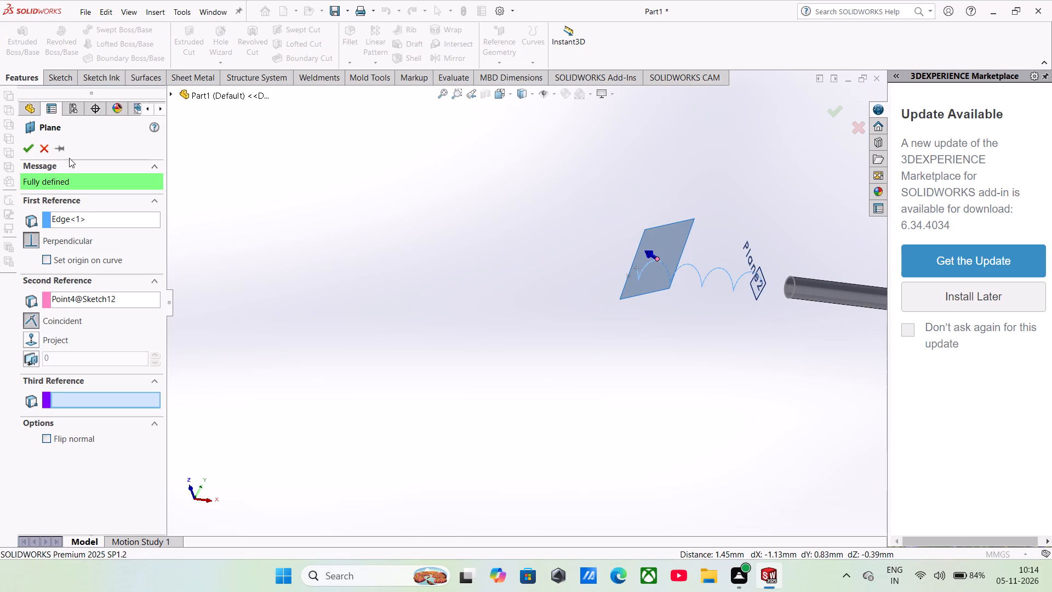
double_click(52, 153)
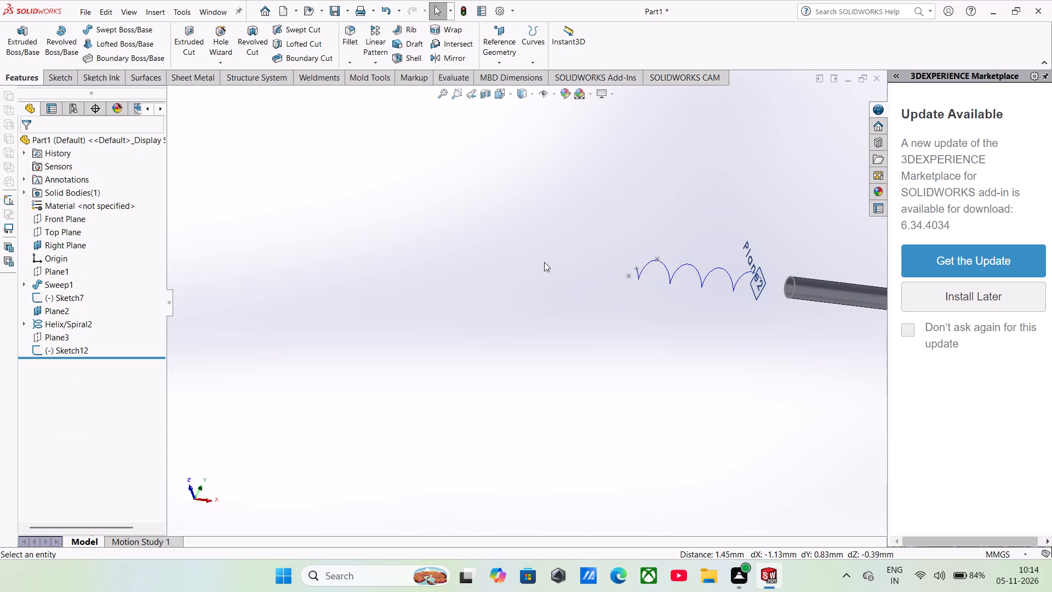
Delete Sketch12, which holds the 0.1 mm circle and the points added by the helix.
scroll(565, 262, "down", 4)
scroll(750, 267, "down", 8)
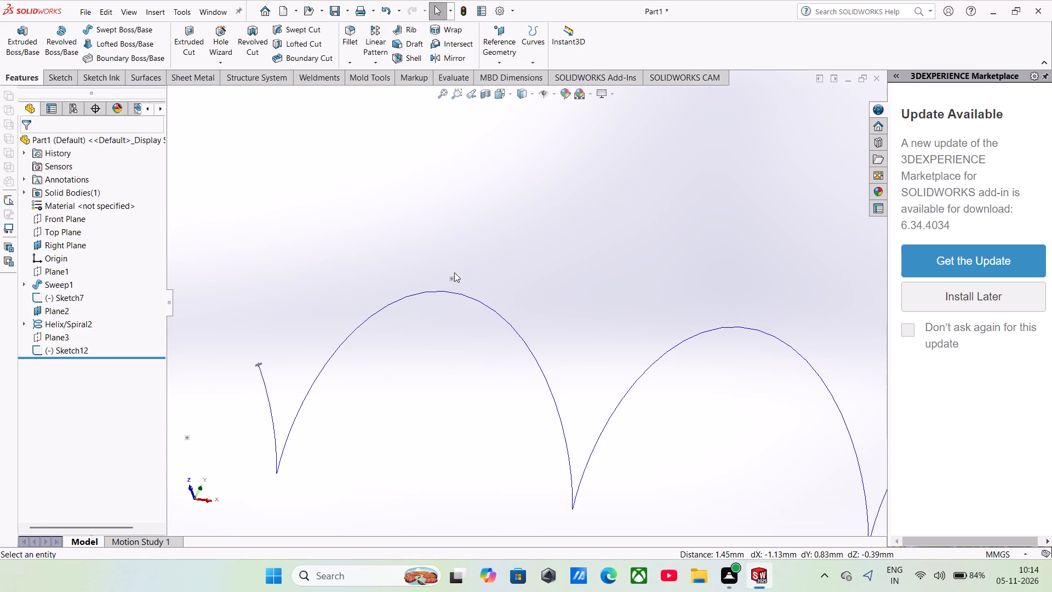
left_click(451, 278)
key("Delete")
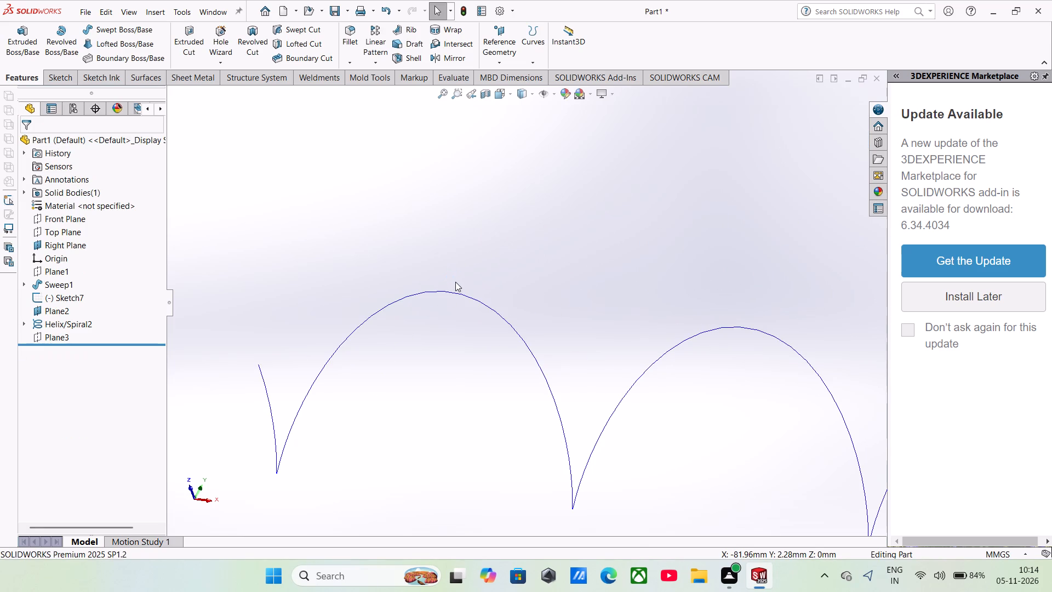
Examine the helix next to the rod's end, with the curves and planes temporarily hidden and shown again.
scroll(455, 282, "up", 4)
scroll(586, 335, "up", 5)
scroll(519, 319, "down", 6)
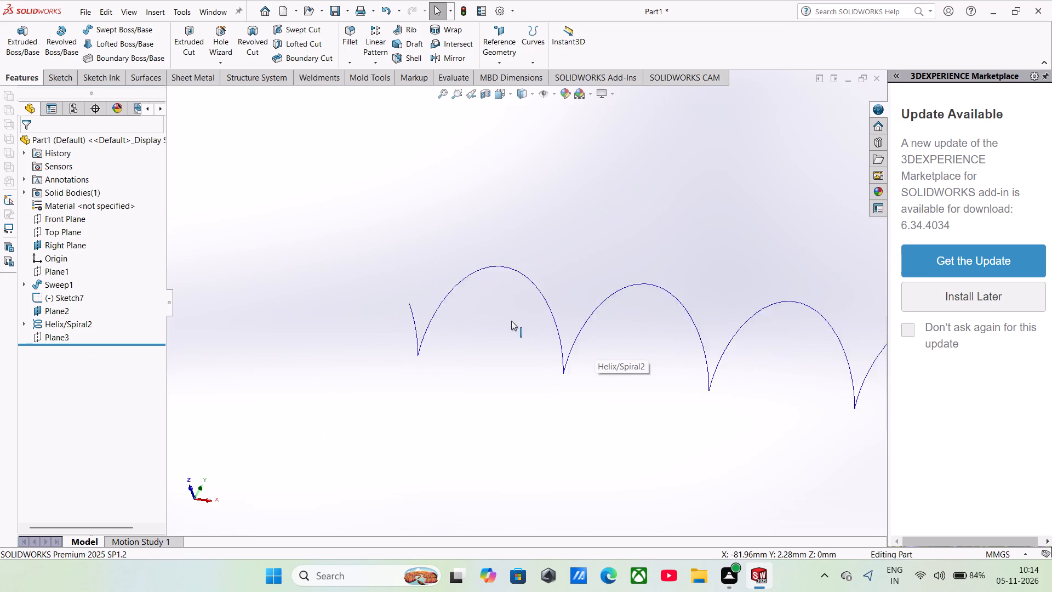
scroll(511, 321, "down", 3)
middle_click_drag(499, 325, 500, 339)
scroll(458, 343, "up", 3)
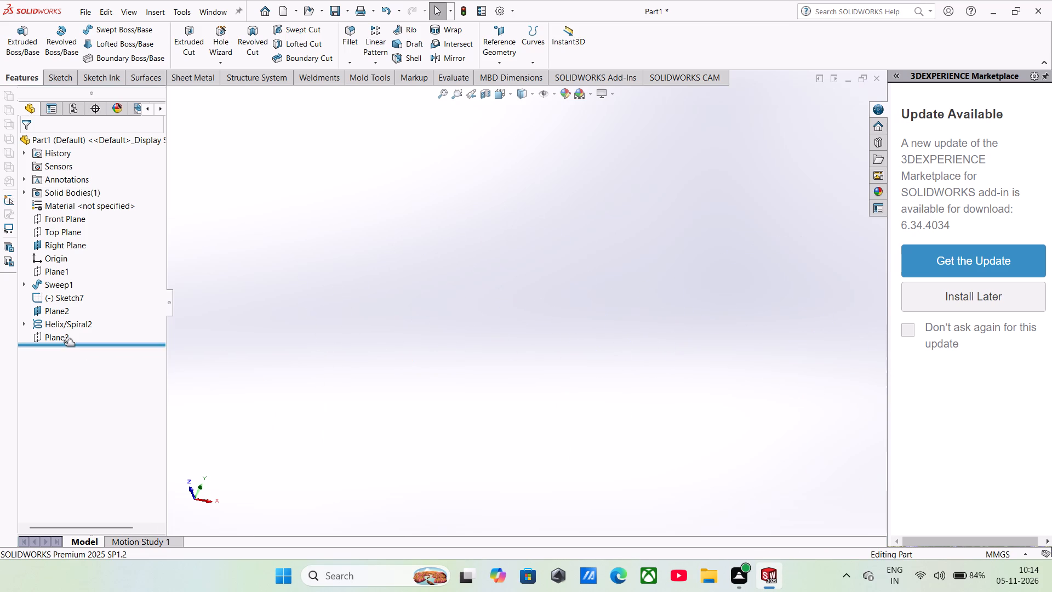
scroll(558, 330, "up", 7)
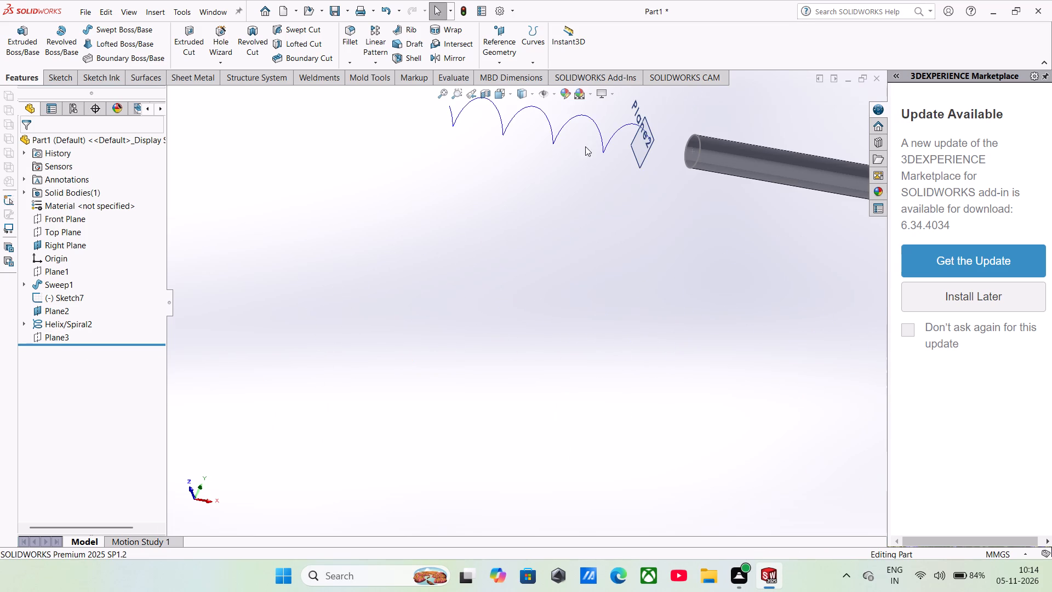
left_click(547, 93)
scroll(570, 218, "up", 4)
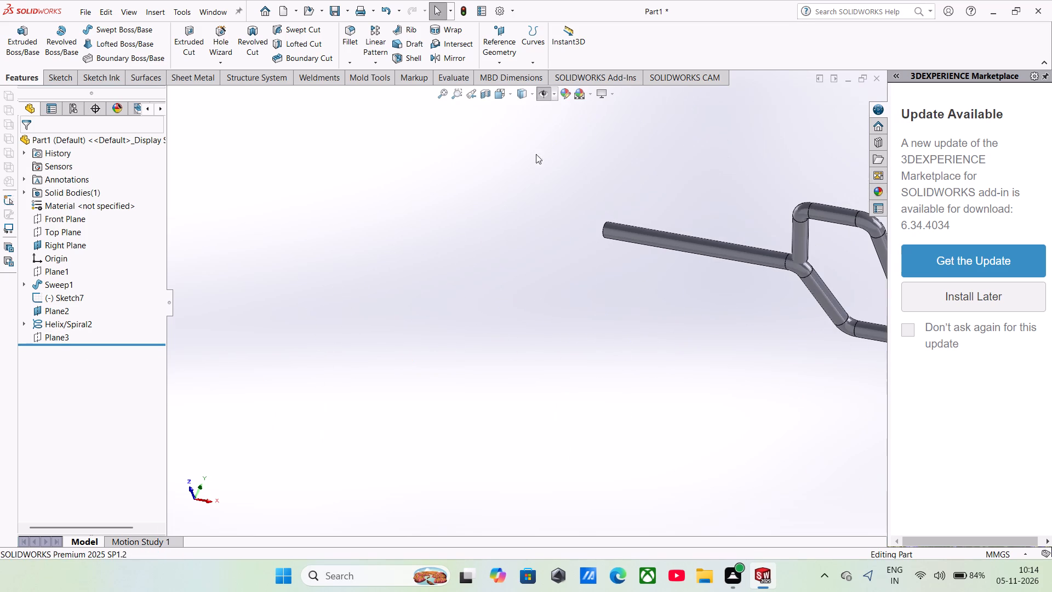
left_click(541, 93)
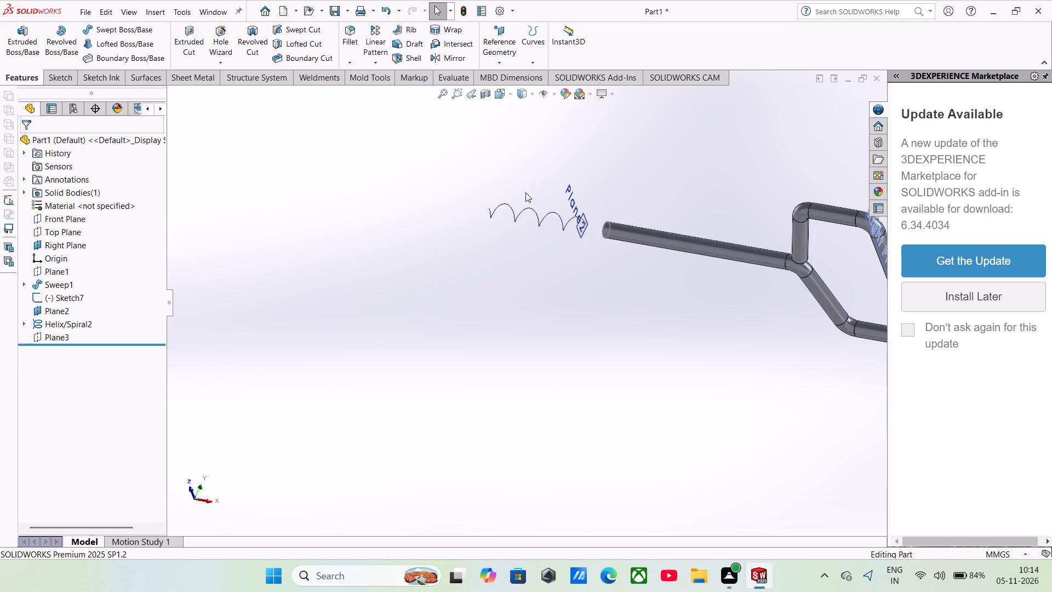
Undo the deletion of Sketch12, which holds the circle and points by the helix.
key("ctrl+z")
scroll(515, 205, "down", 8)
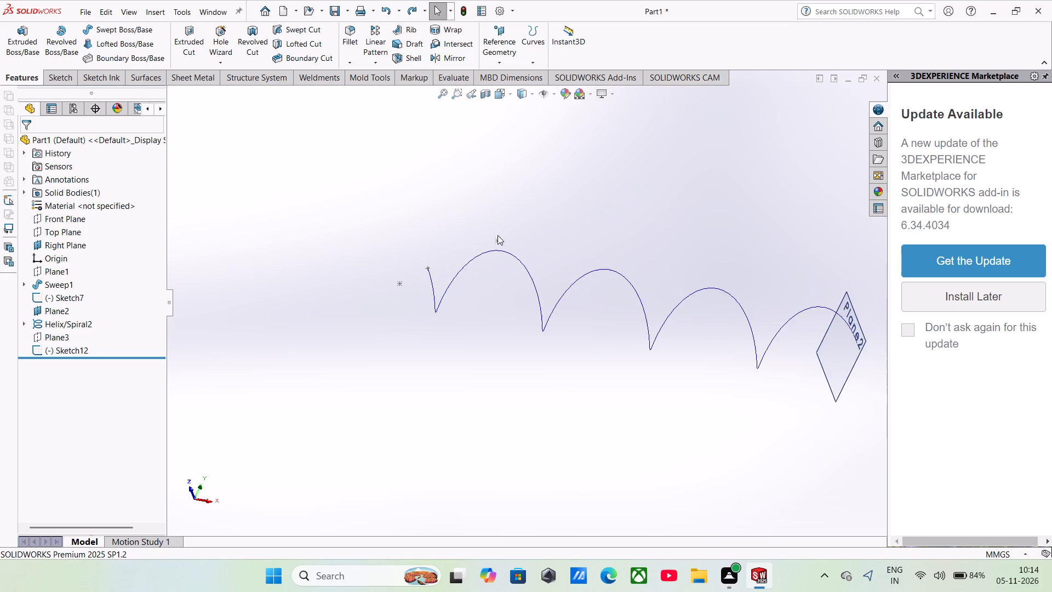
scroll(432, 275, "down", 10)
scroll(556, 244, "down", 4)
scroll(630, 278, "up", 9)
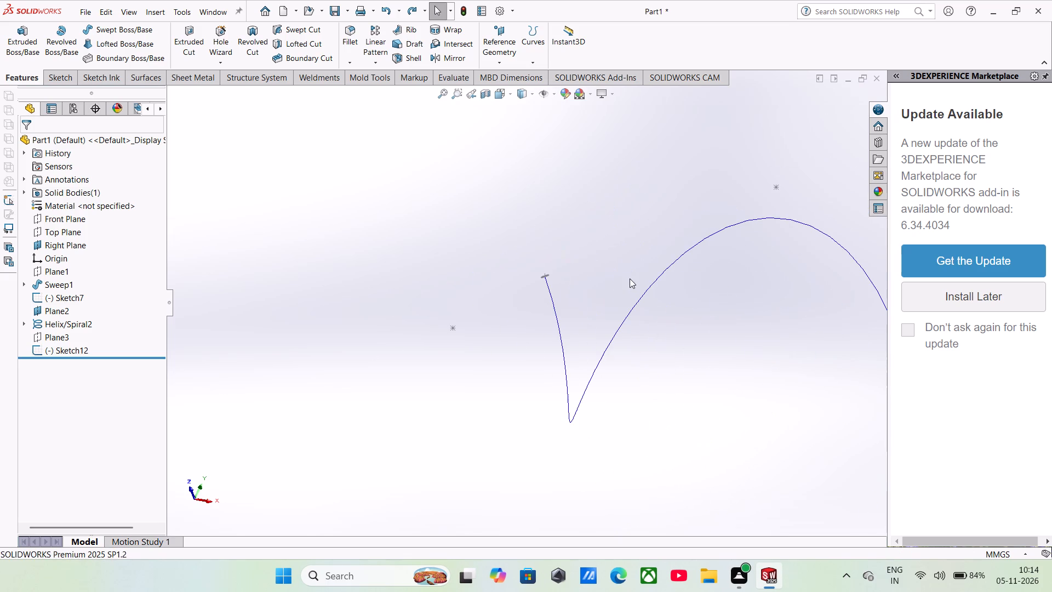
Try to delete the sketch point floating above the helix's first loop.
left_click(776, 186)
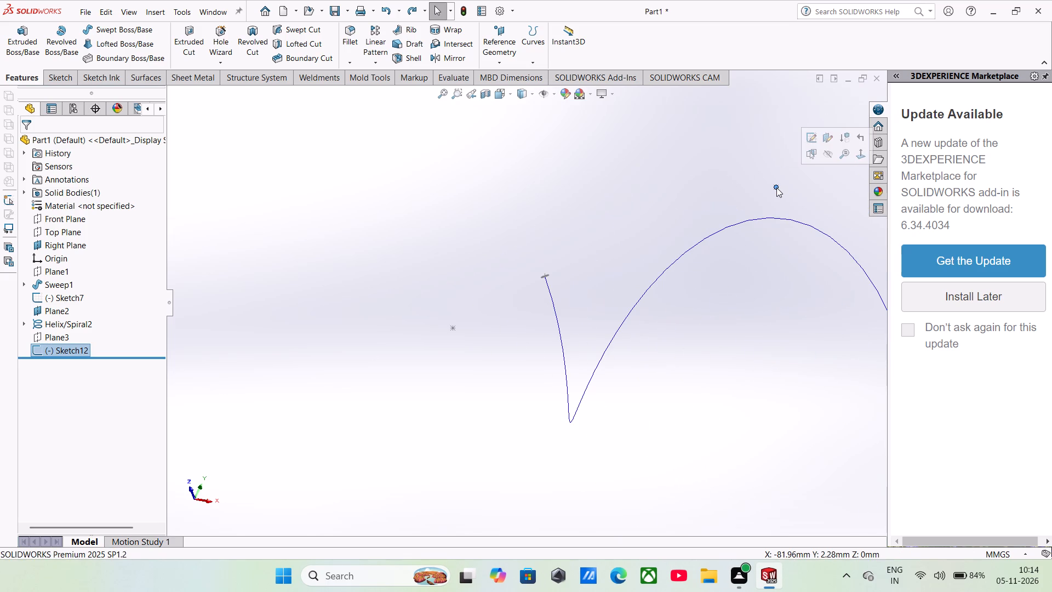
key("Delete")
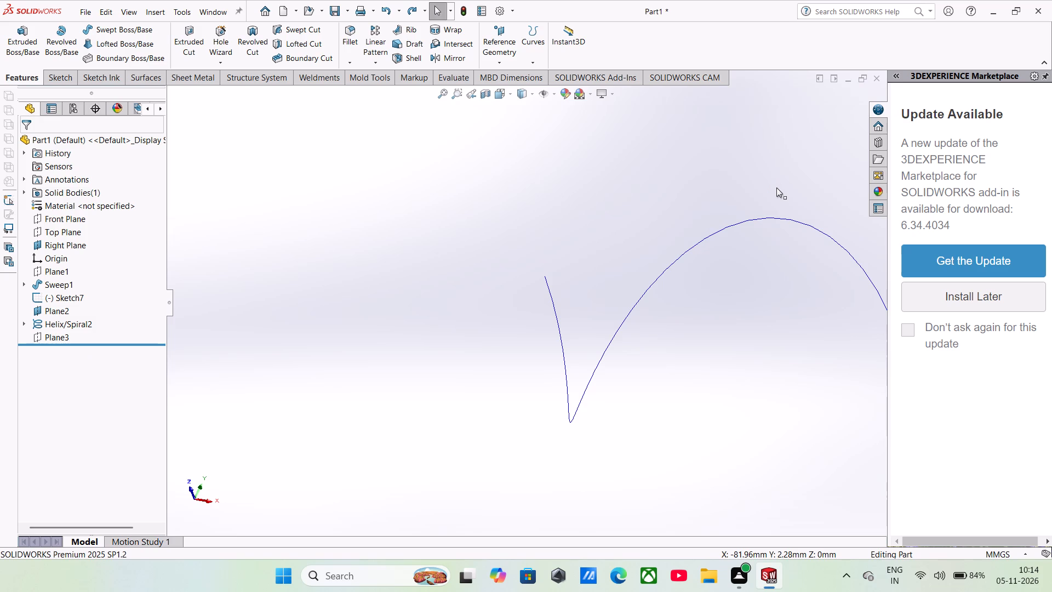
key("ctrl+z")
Examine the helix and Sketch12's points from several angles, including from beneath the loops.
scroll(777, 247, "up", 4)
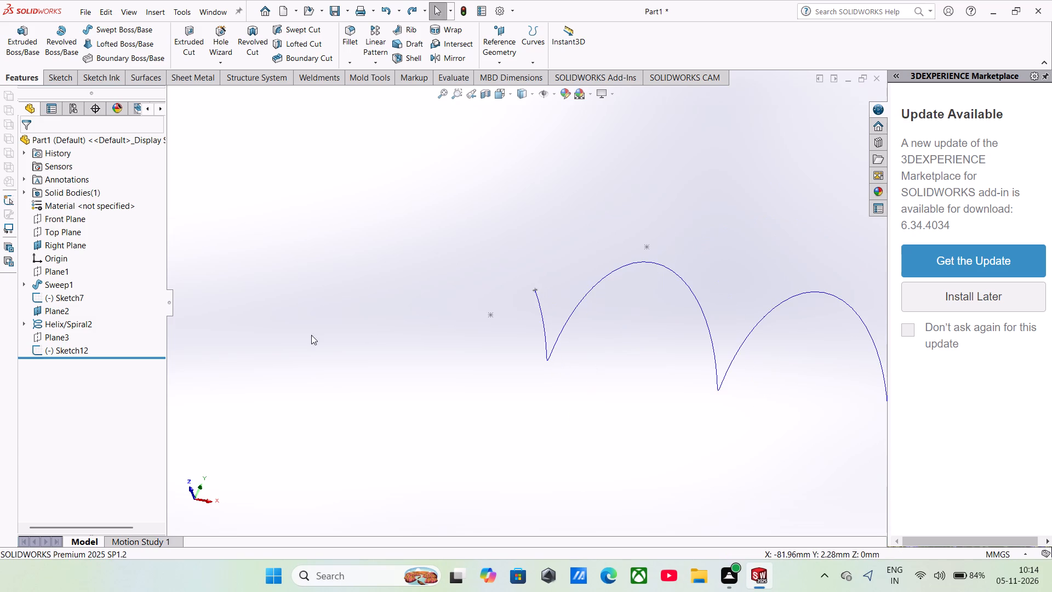
left_click(70, 345)
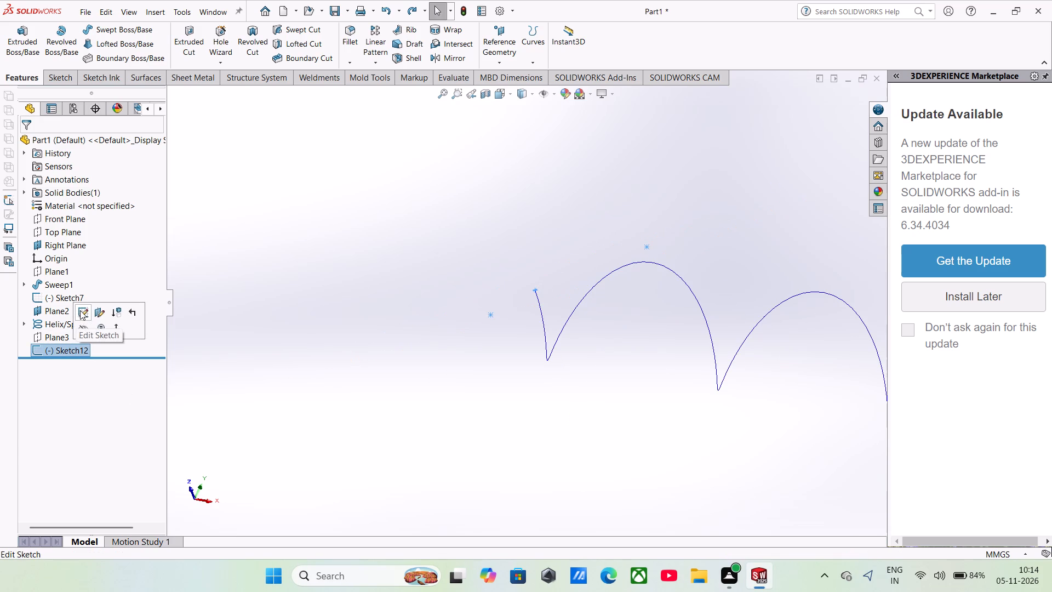
scroll(685, 282, "down", 4)
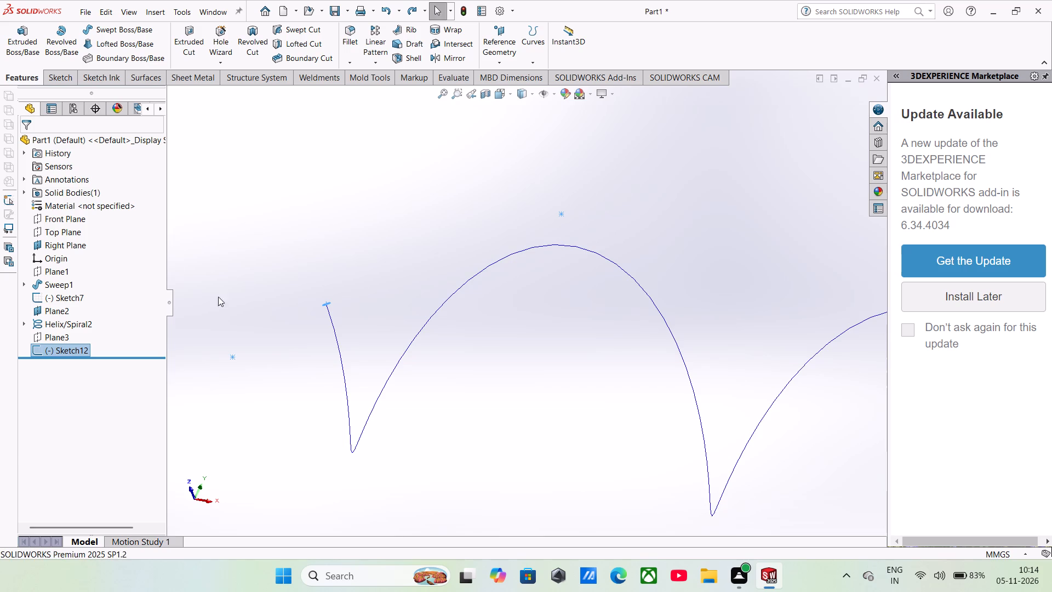
scroll(550, 391, "up", 12)
middle_click_drag(557, 382, 552, 375)
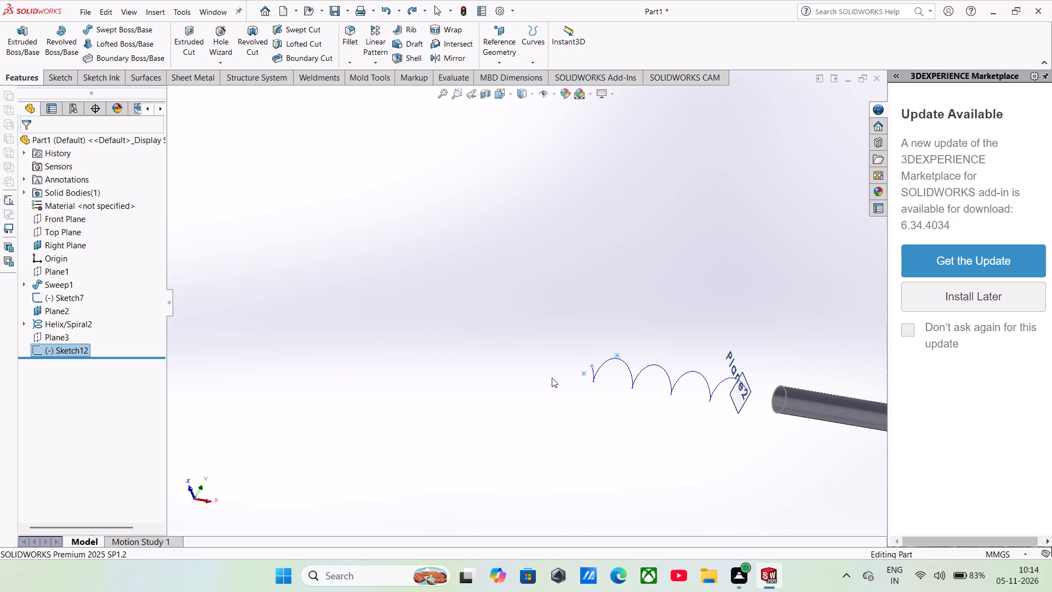
scroll(651, 382, "down", 5)
scroll(563, 319, "down", 5)
scroll(568, 431, "down", 3)
middle_click_drag(544, 435, 538, 407)
scroll(538, 407, "up", 12)
middle_click_drag(540, 408, 542, 378)
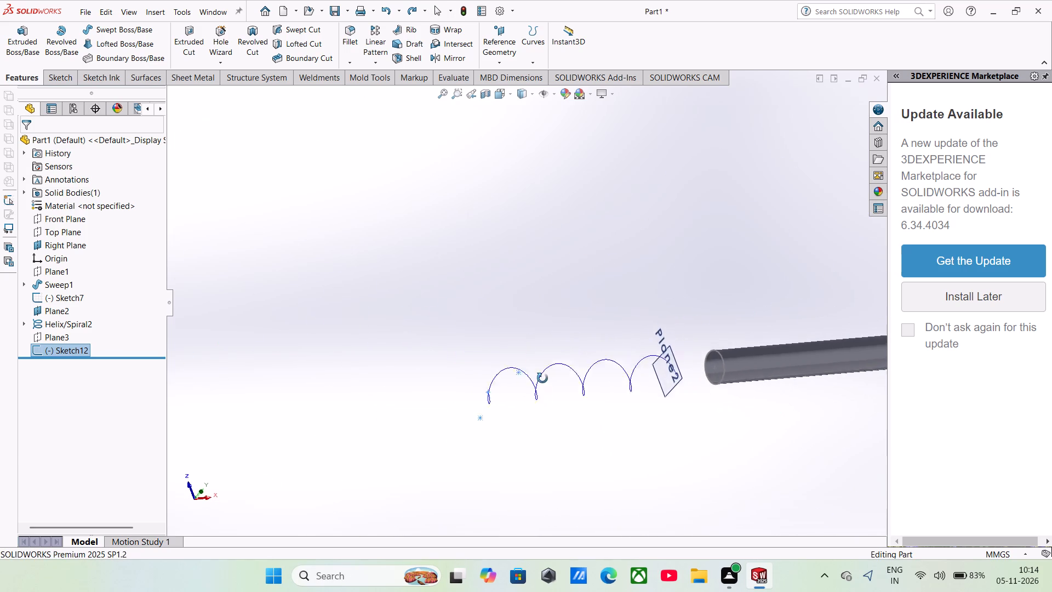
middle_click_drag(542, 378, 545, 347)
scroll(520, 469, "up", 4)
middle_click_drag(534, 459, 550, 291)
scroll(546, 409, "down", 7)
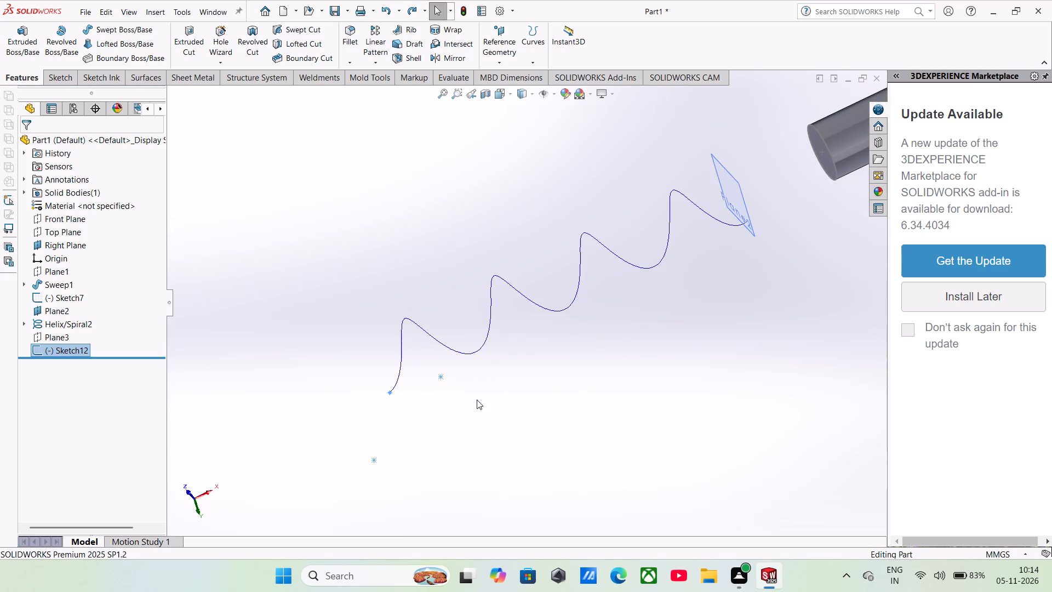
scroll(462, 371, "down", 4)
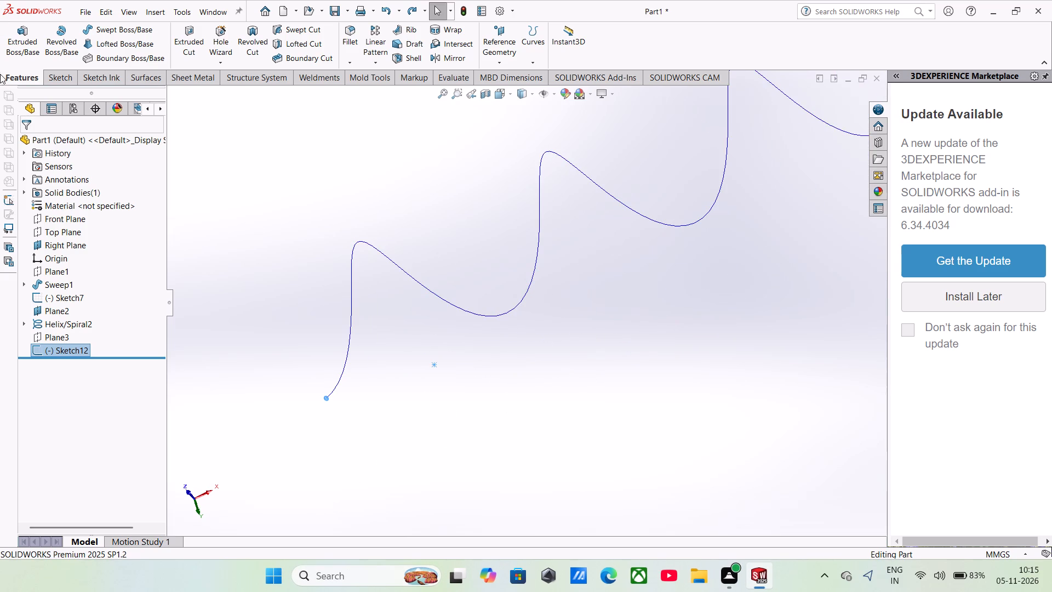
Add a sketch point to Sketch12 on the helix's first bend, about X 3.13, Y -3.28 mm, and exit the sketch.
left_click(61, 71)
left_click(145, 55)
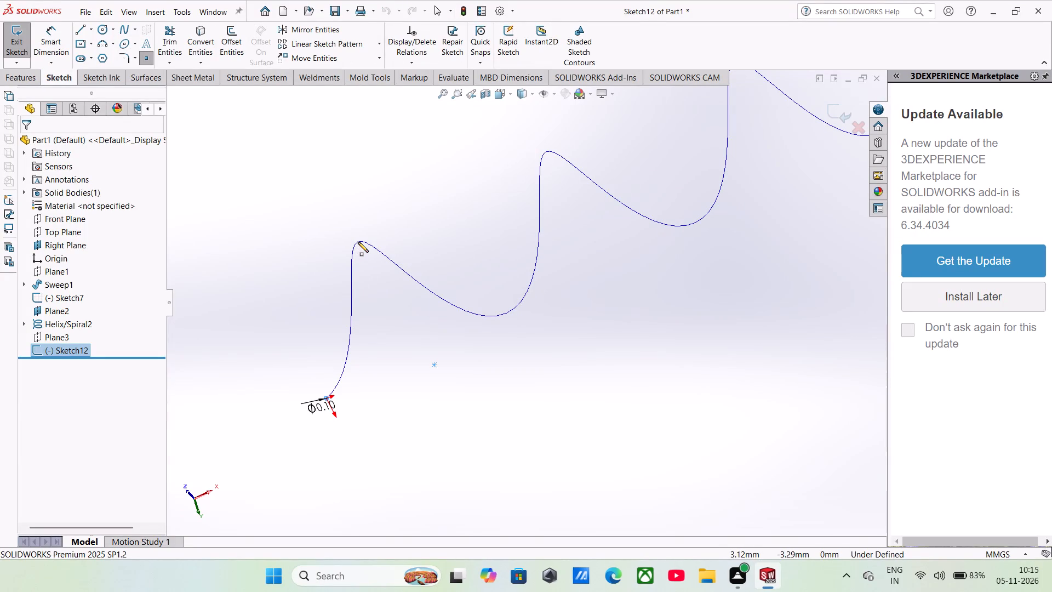
scroll(358, 243, "down", 8)
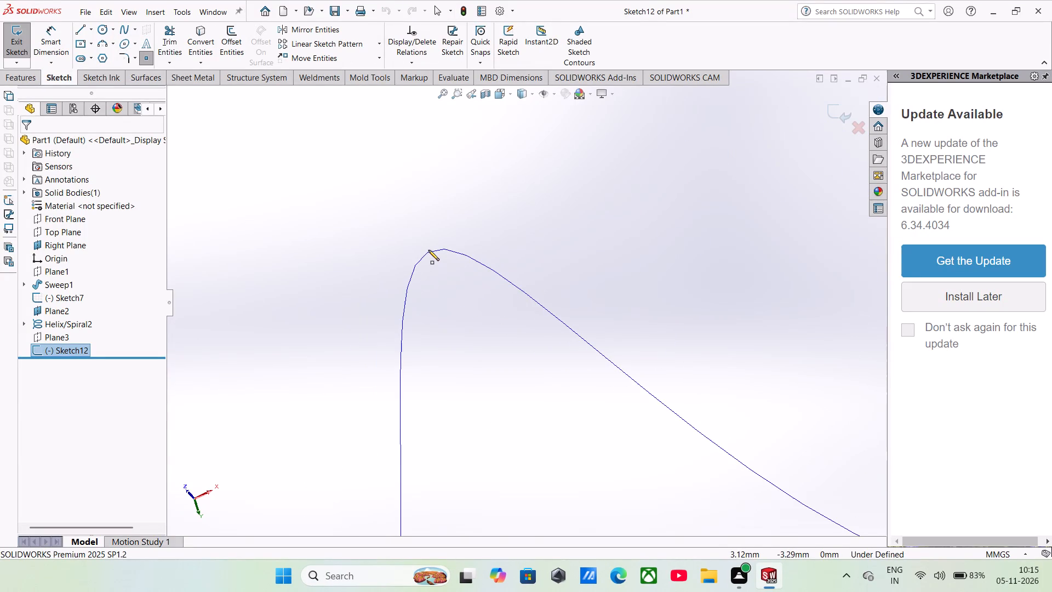
left_click(430, 251)
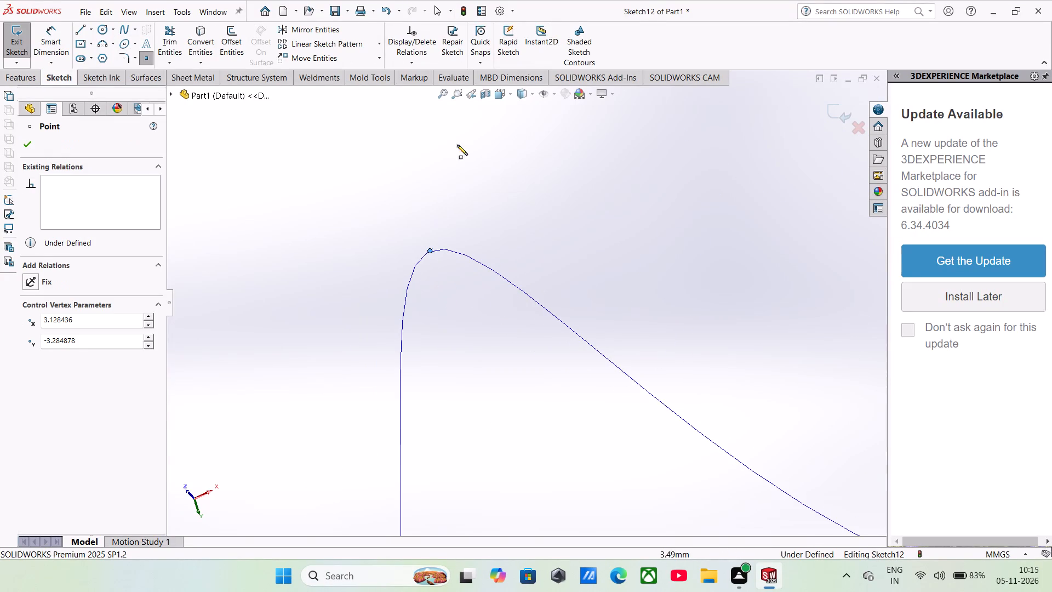
left_click(21, 76)
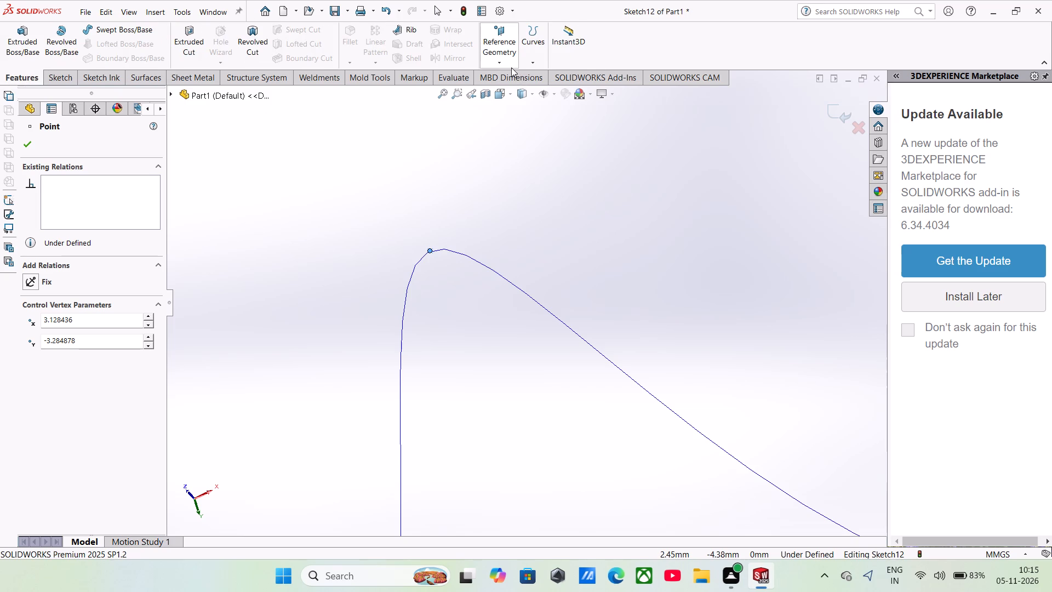
left_click(511, 67)
left_click(839, 106)
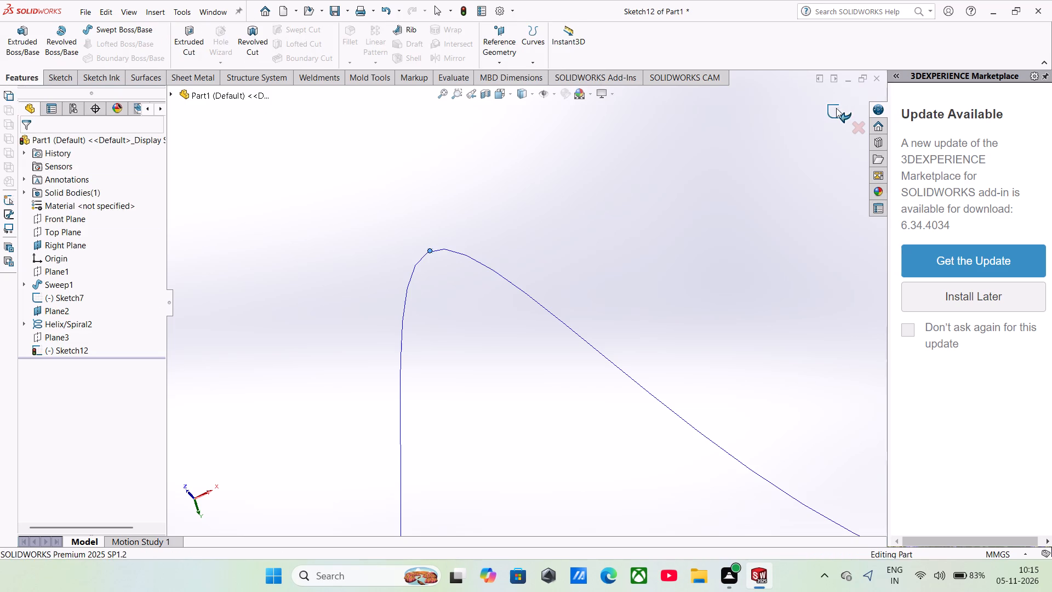
Create a reference plane coincident with the new sketch point and perpendicular to the helix.
left_click(501, 65)
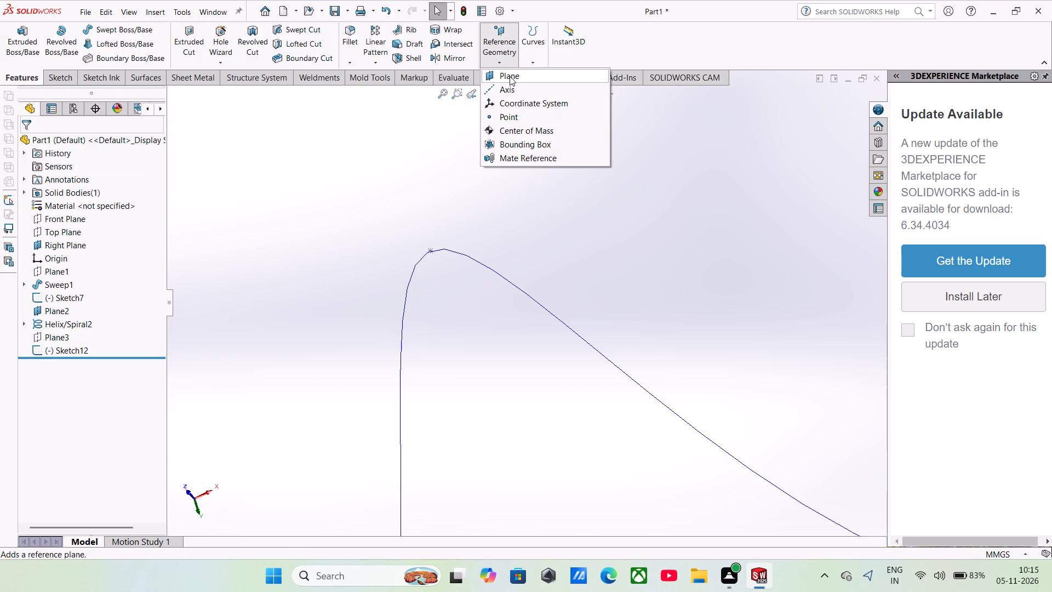
left_click(510, 76)
left_click(431, 251)
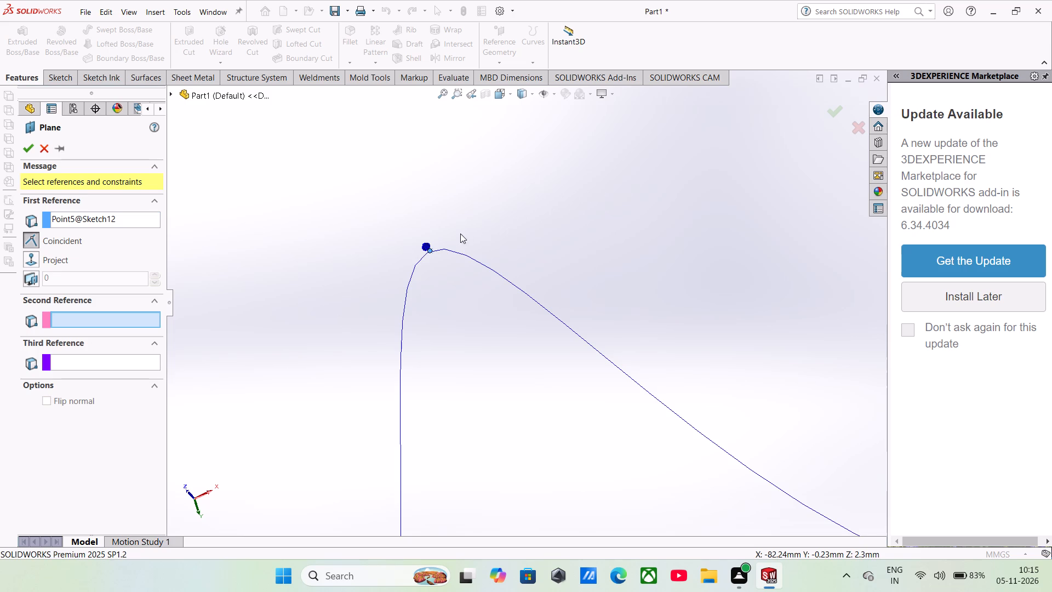
left_click(439, 248)
scroll(495, 303, "up", 4)
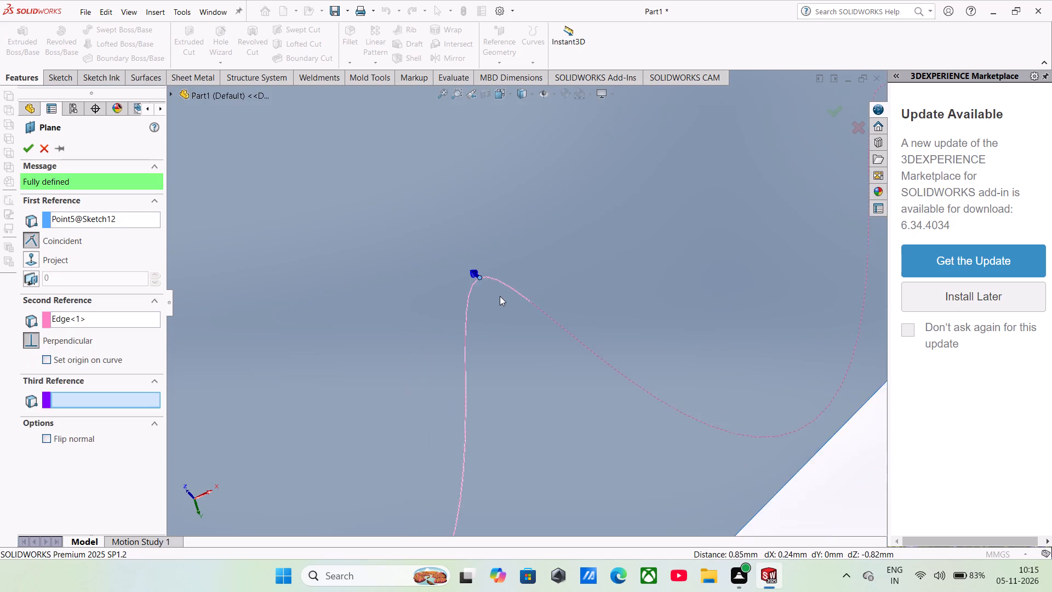
scroll(500, 296, "up", 6)
left_click(25, 145)
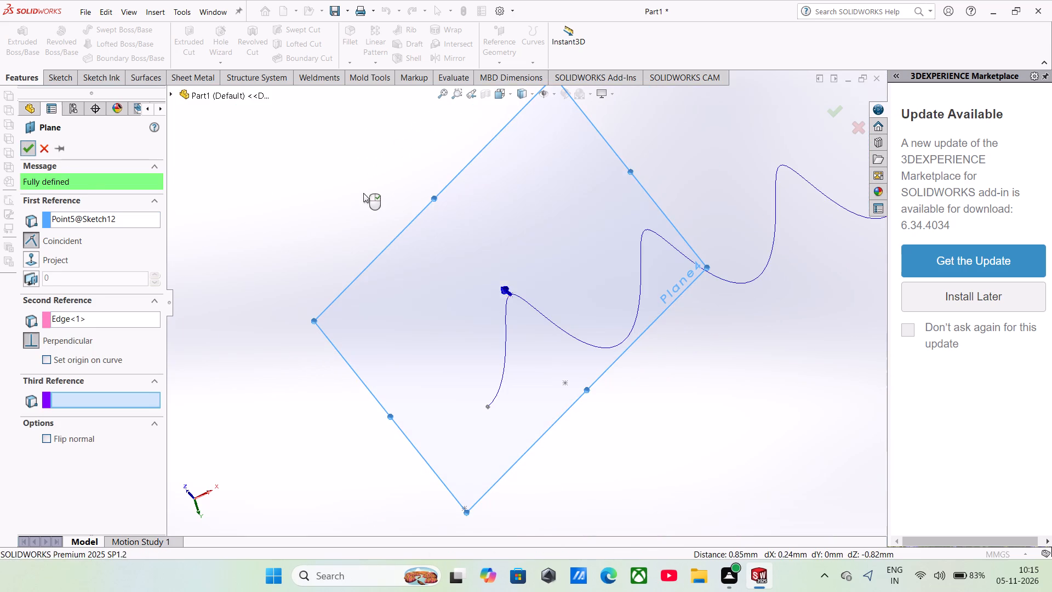
Start a sketch on the new plane and draw a circle of about 0.31 mm radius centred on the helix's nearby cusp.
left_click(438, 207)
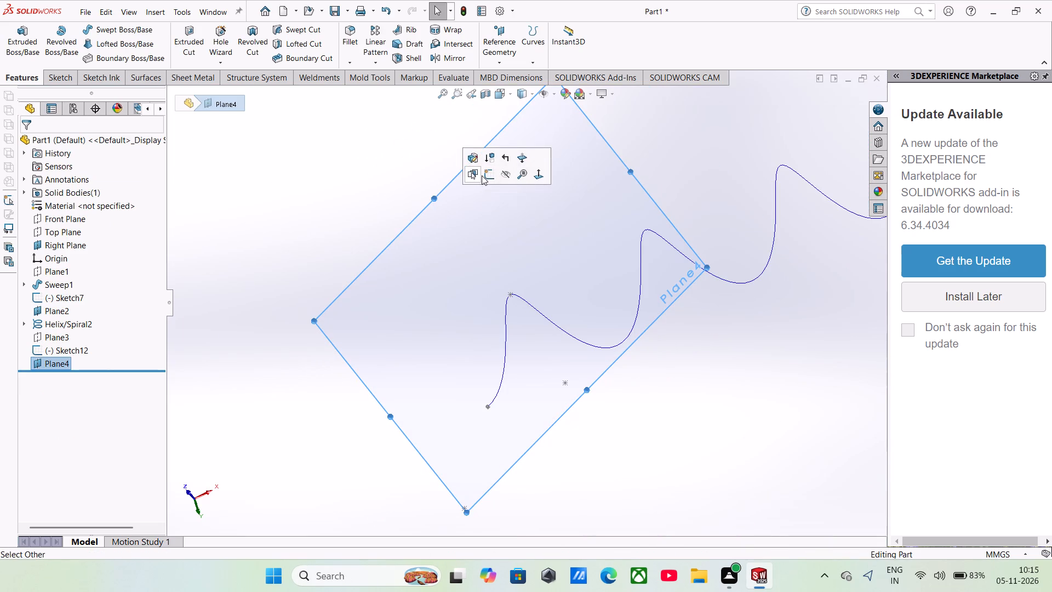
left_click(482, 175)
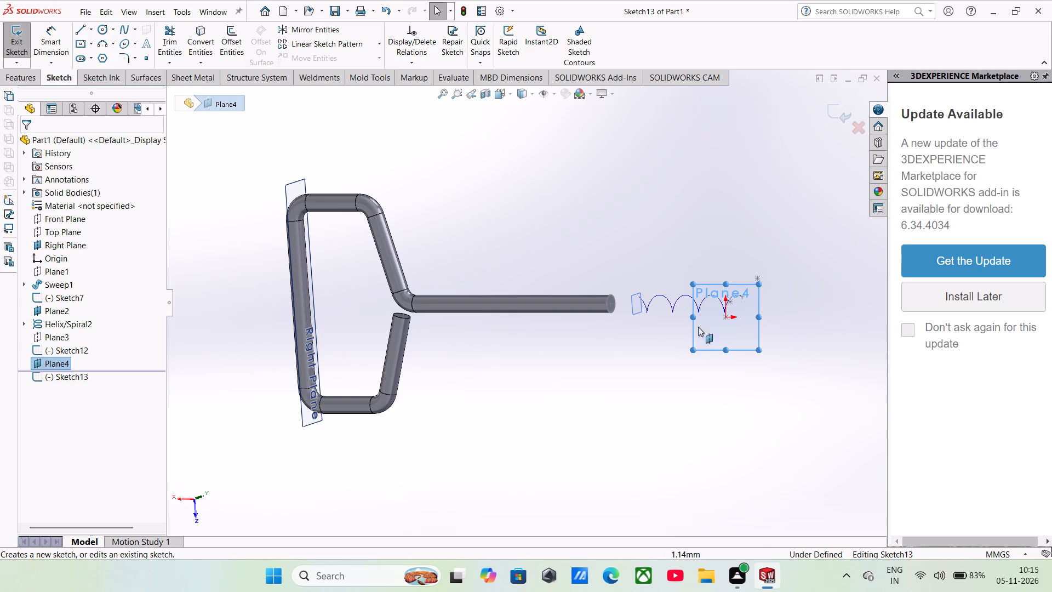
scroll(672, 299, "down", 4)
scroll(722, 317, "down", 8)
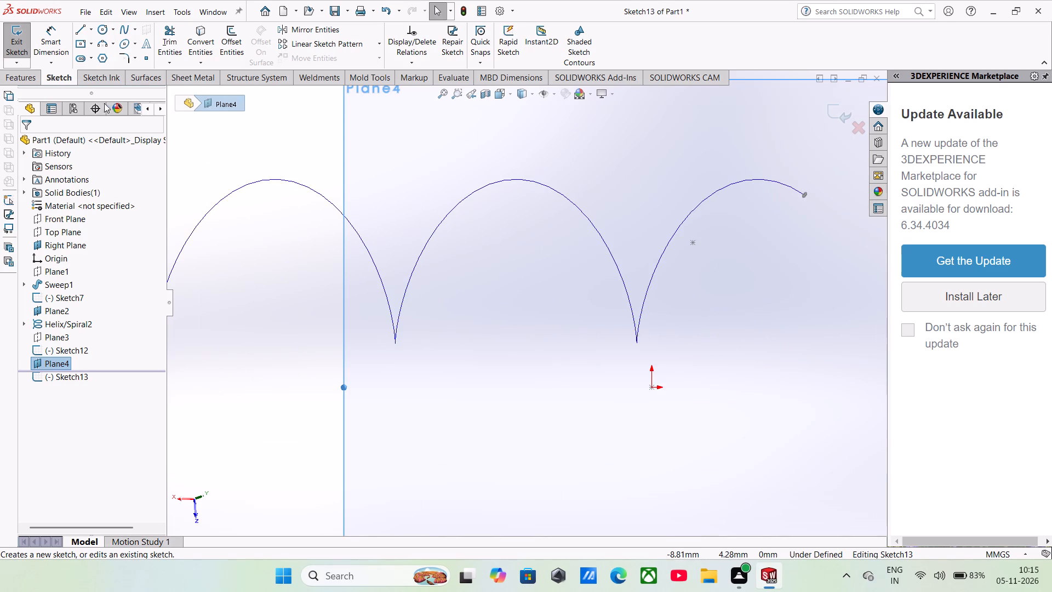
left_click(105, 31)
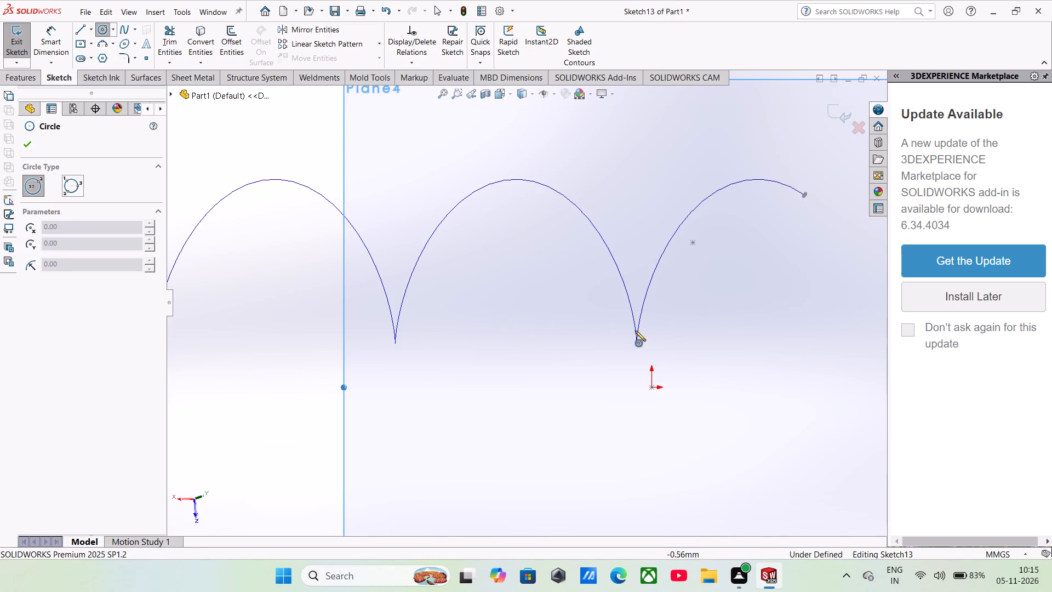
left_click(637, 339)
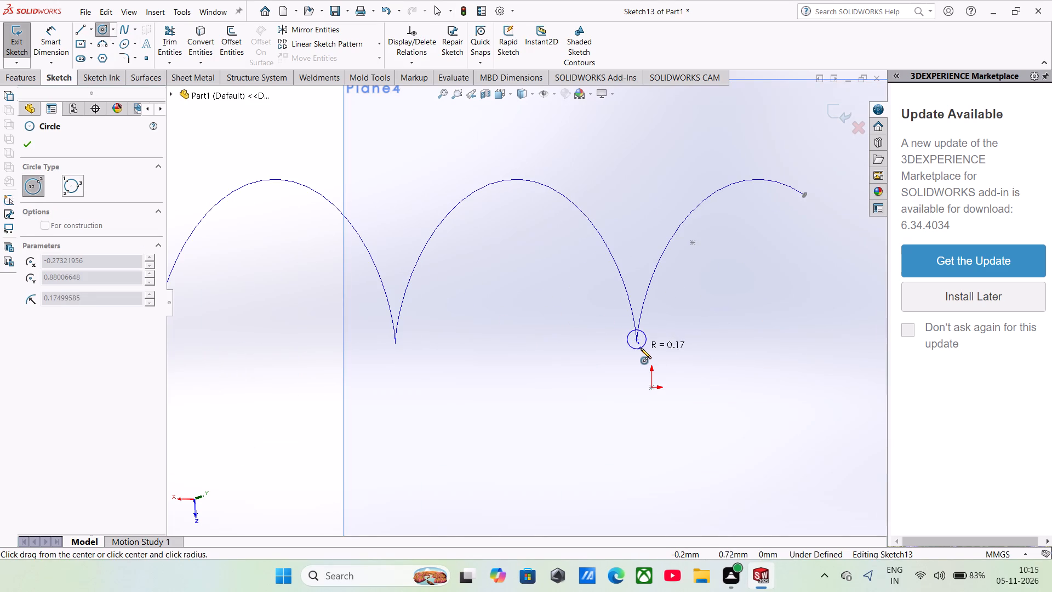
left_click(642, 356)
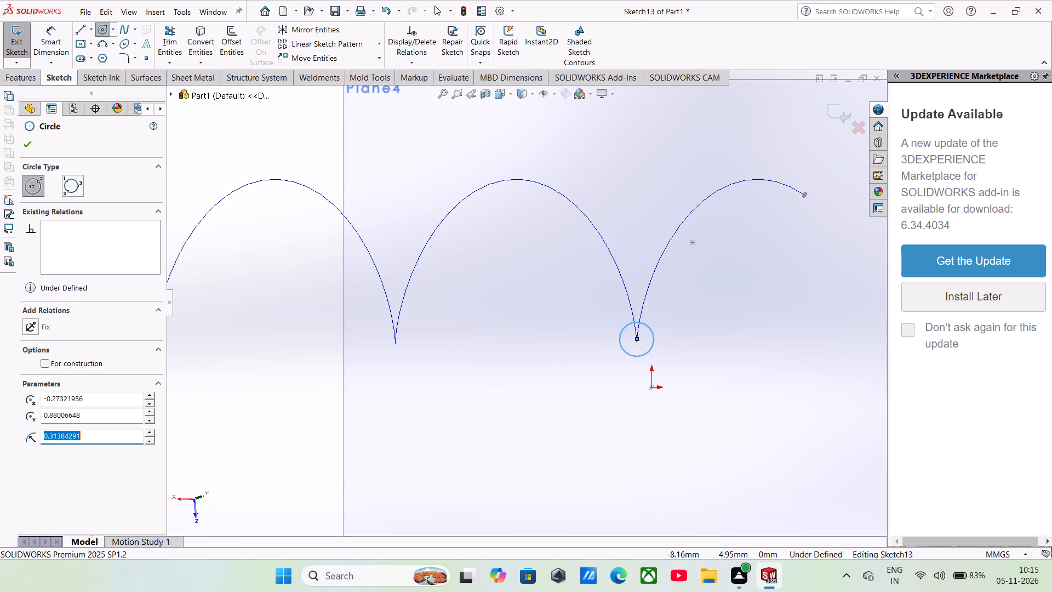
Dimension the new circle's diameter as 2.2 mm.
left_click(60, 54)
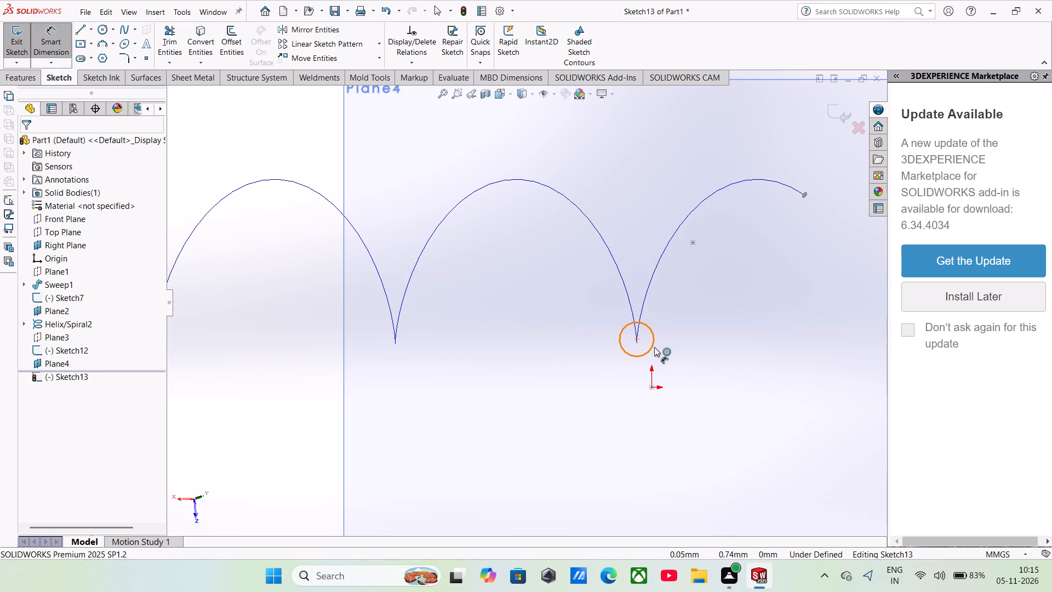
left_click(654, 347)
left_click(739, 437)
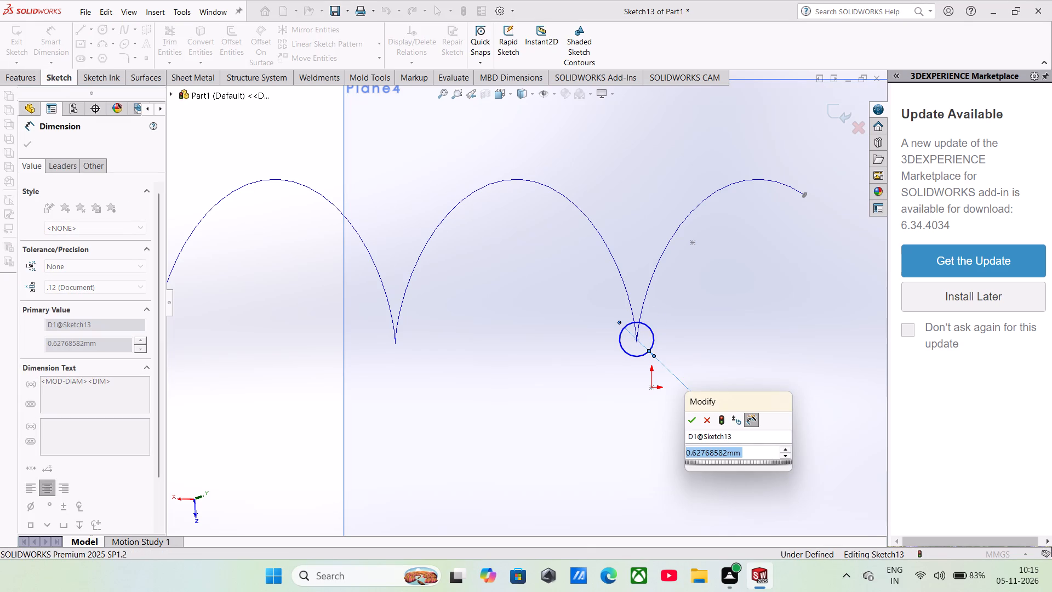
type("2.2")
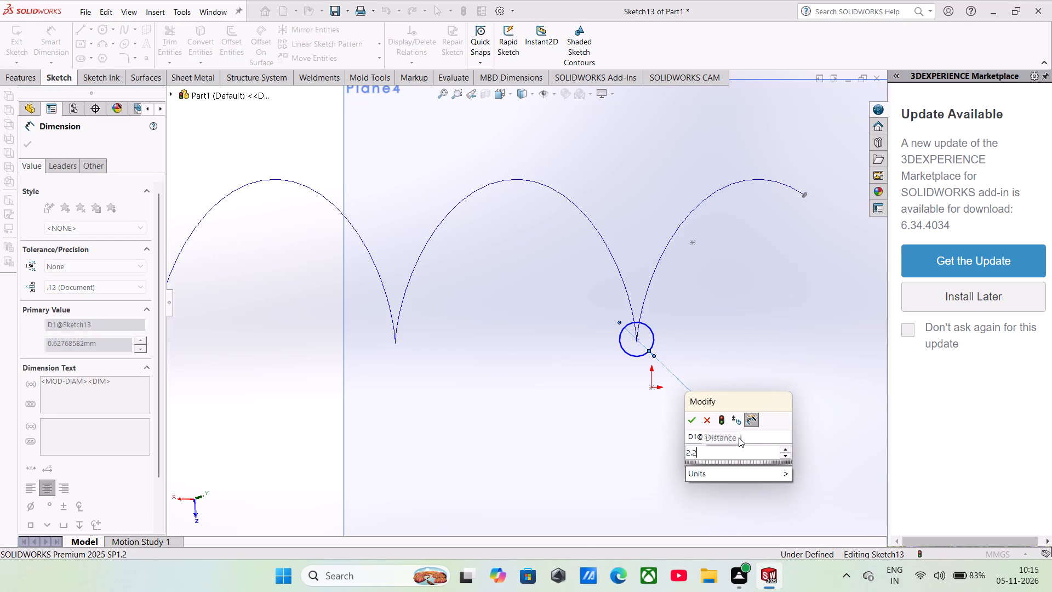
key("Return")
Examine the circle and its plane against the helix and the rod from several angles.
scroll(729, 382, "up", 3)
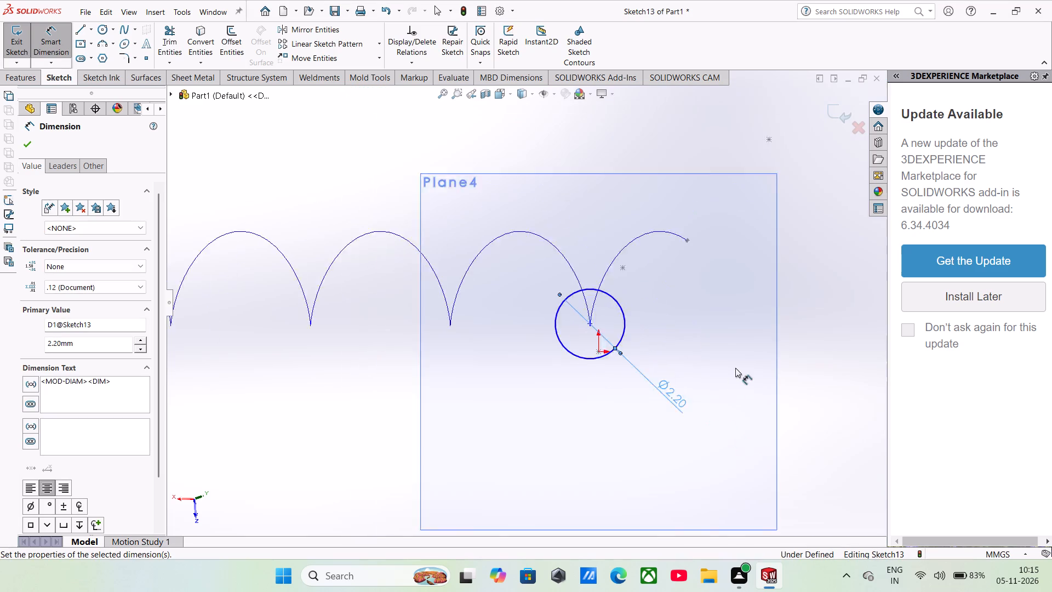
scroll(735, 368, "up", 5)
middle_click_drag(494, 352, 510, 384)
scroll(471, 358, "up", 5)
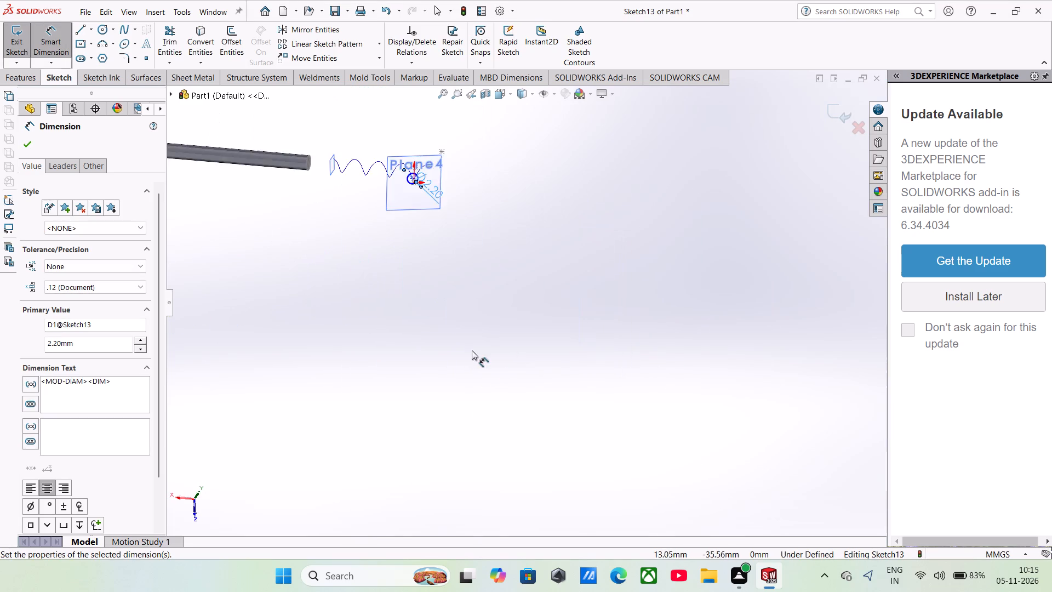
scroll(472, 350, "up", 2)
scroll(409, 182, "down", 3)
middle_click_drag(395, 198, 400, 206)
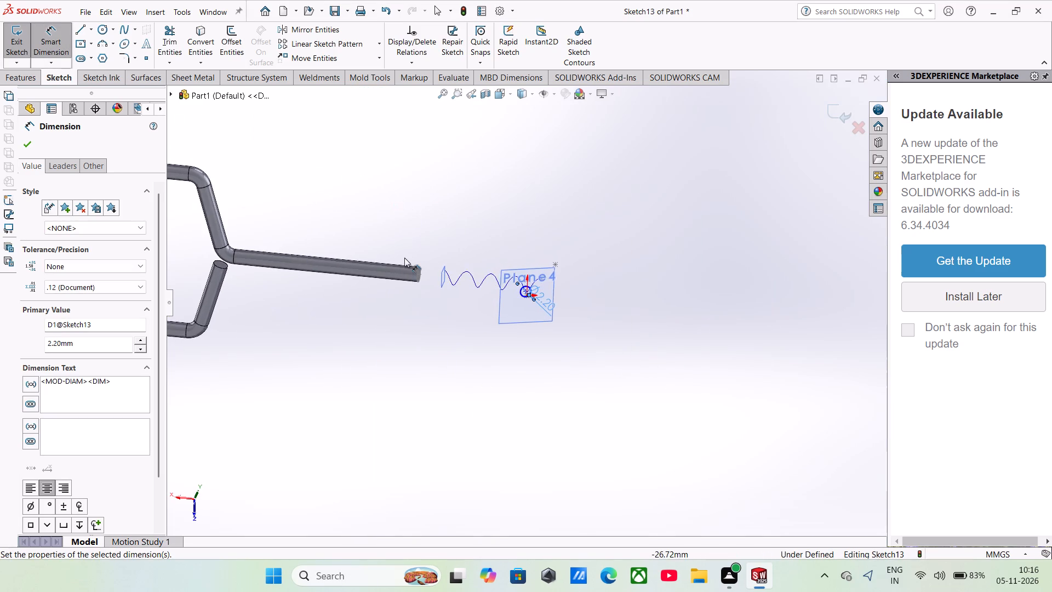
scroll(405, 259, "up", 4)
middle_click_drag(407, 260, 442, 392)
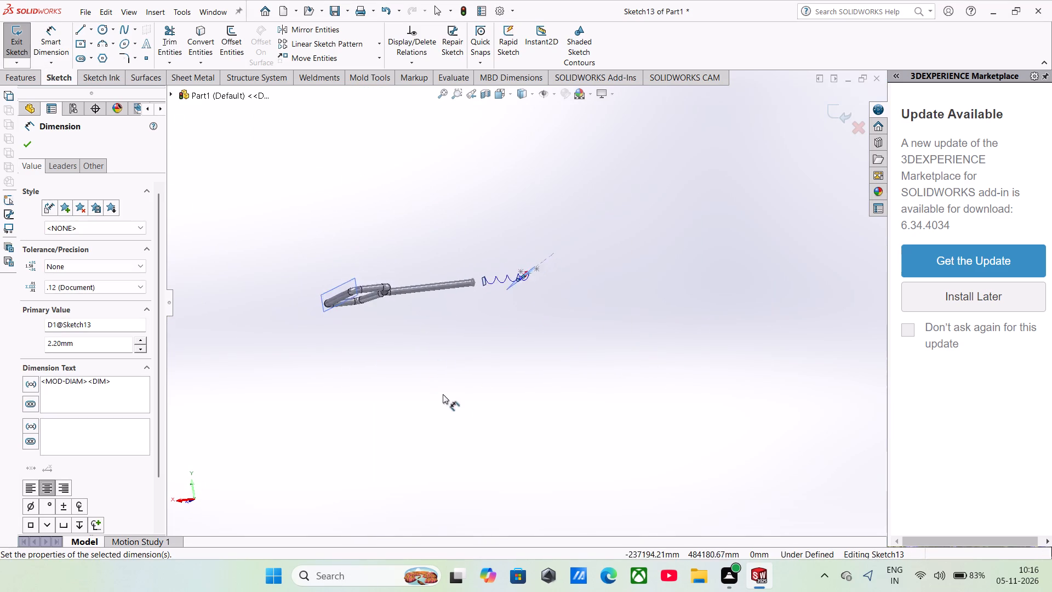
scroll(443, 395, "down", 1)
scroll(509, 275, "down", 8)
scroll(580, 235, "down", 6)
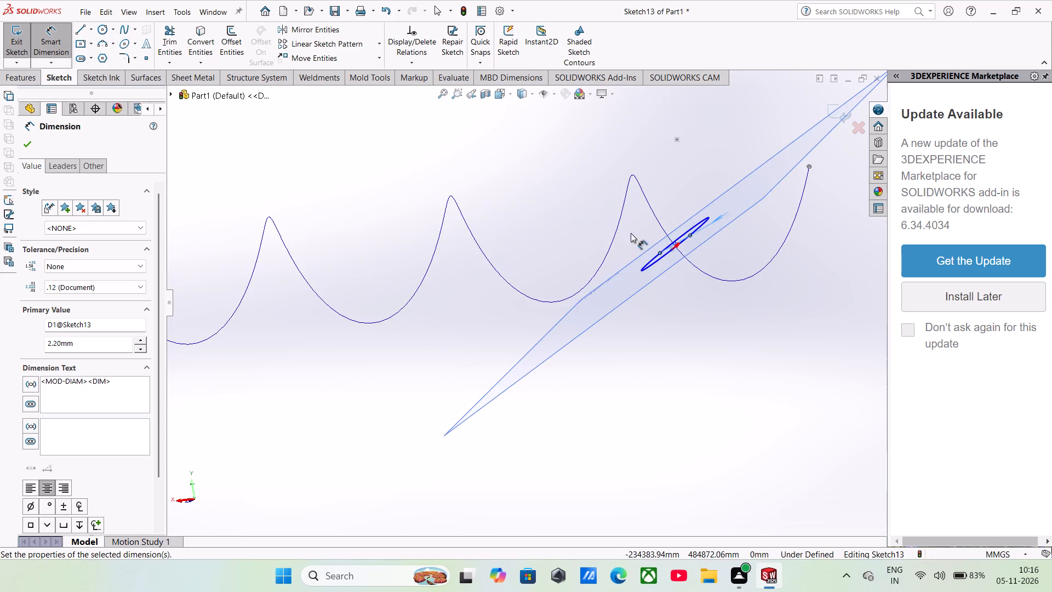
scroll(676, 279, "up", 4)
middle_click_drag(676, 278, 658, 276)
scroll(660, 303, "up", 6)
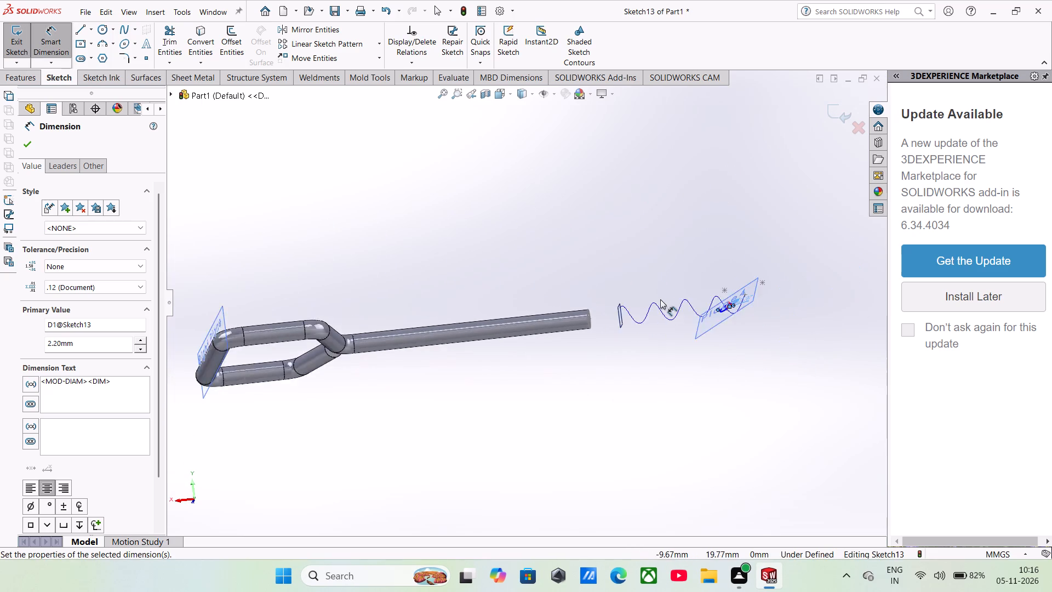
Examine the 2.2 mm circle, its plane and the small circle at the helix's free end up close.
scroll(660, 299, "up", 2)
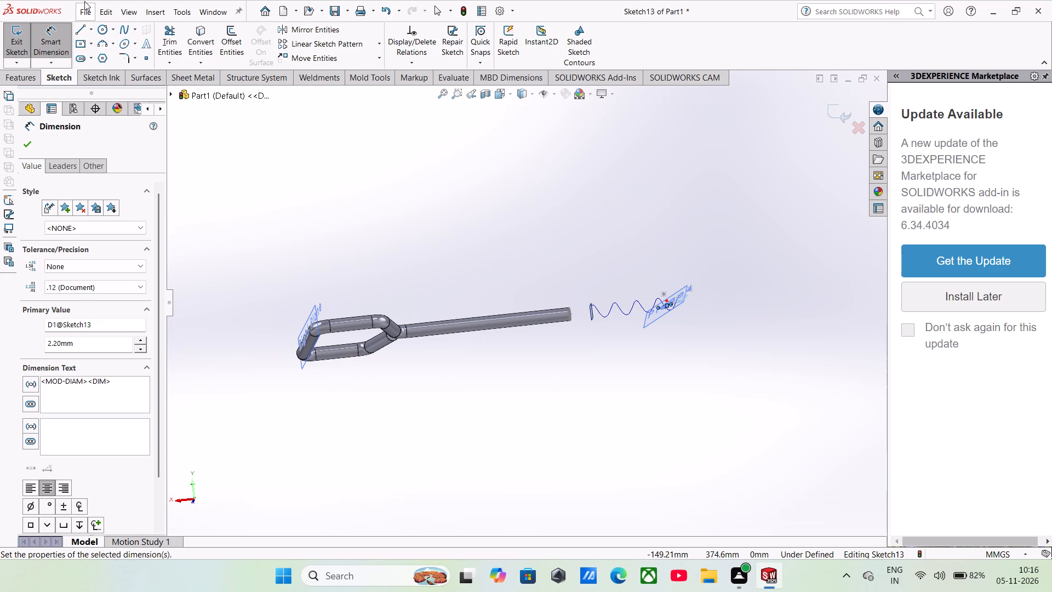
scroll(633, 320, "down", 12)
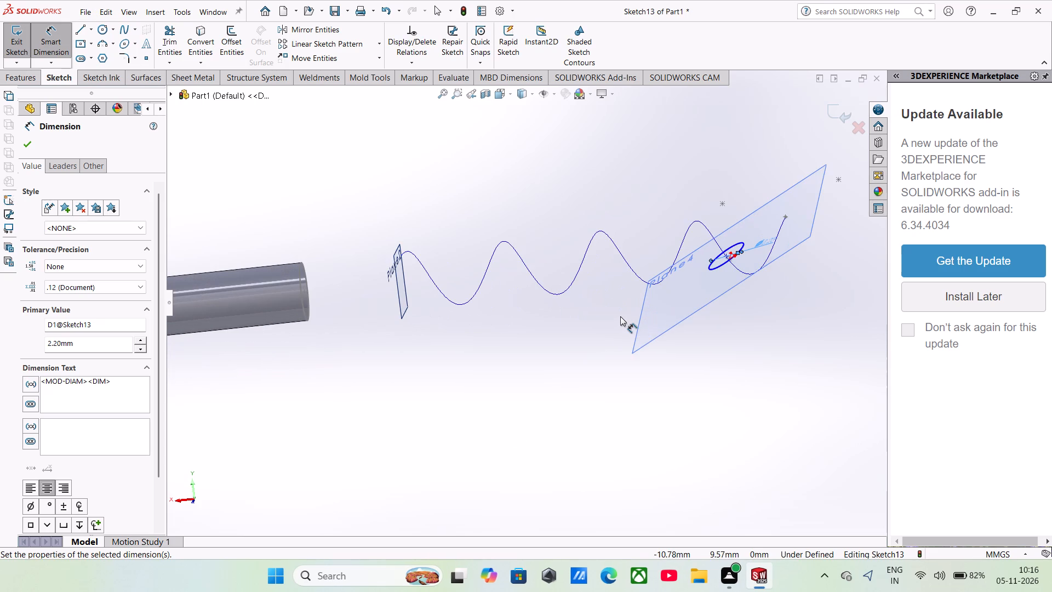
scroll(596, 324, "up", 3)
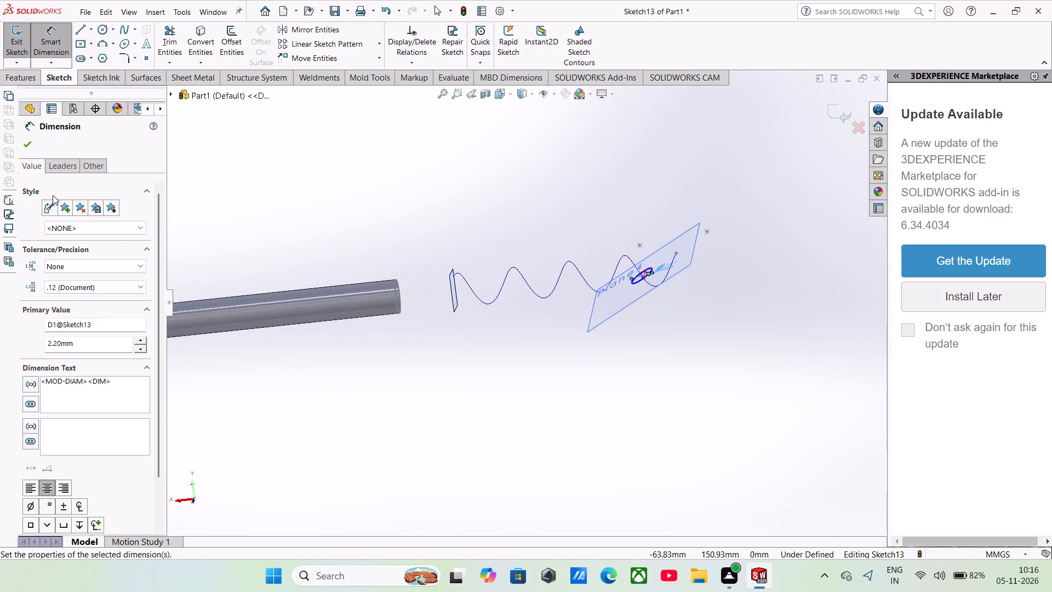
scroll(622, 278, "down", 4)
scroll(667, 265, "down", 5)
scroll(735, 183, "down", 3)
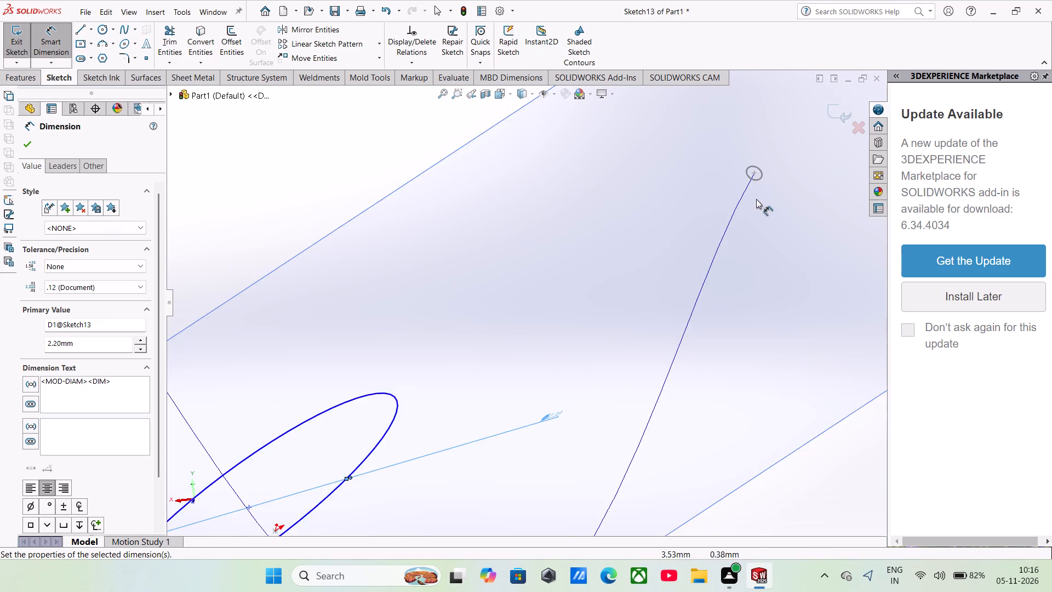
scroll(757, 199, "down", 3)
scroll(693, 208, "up", 8)
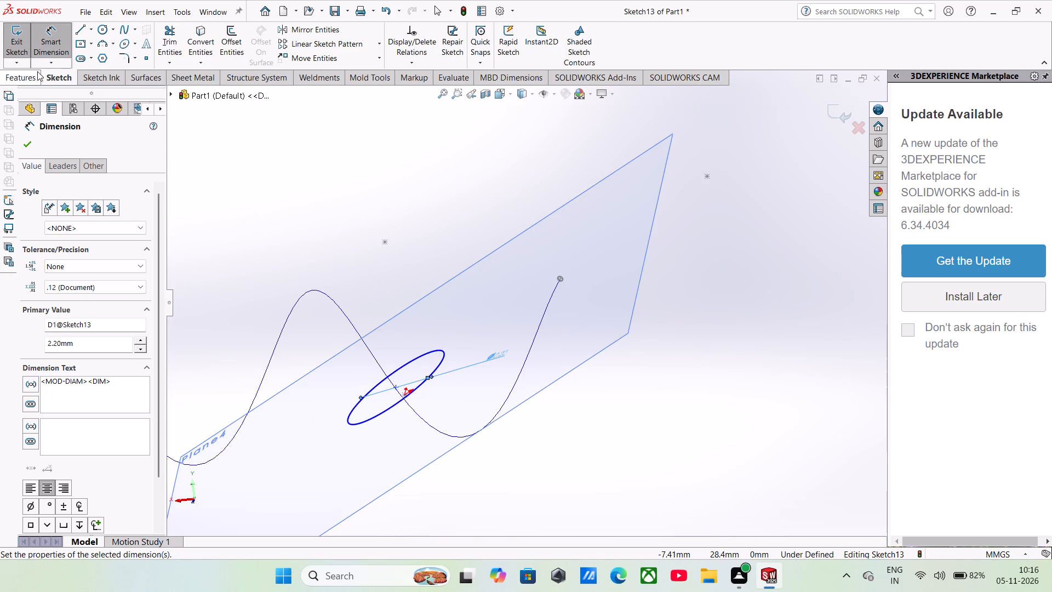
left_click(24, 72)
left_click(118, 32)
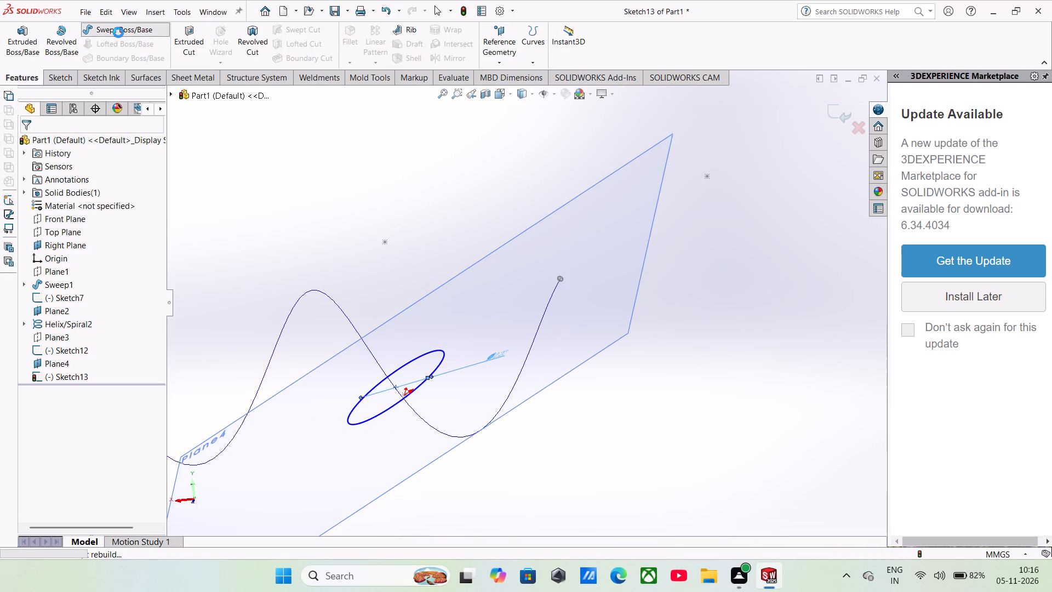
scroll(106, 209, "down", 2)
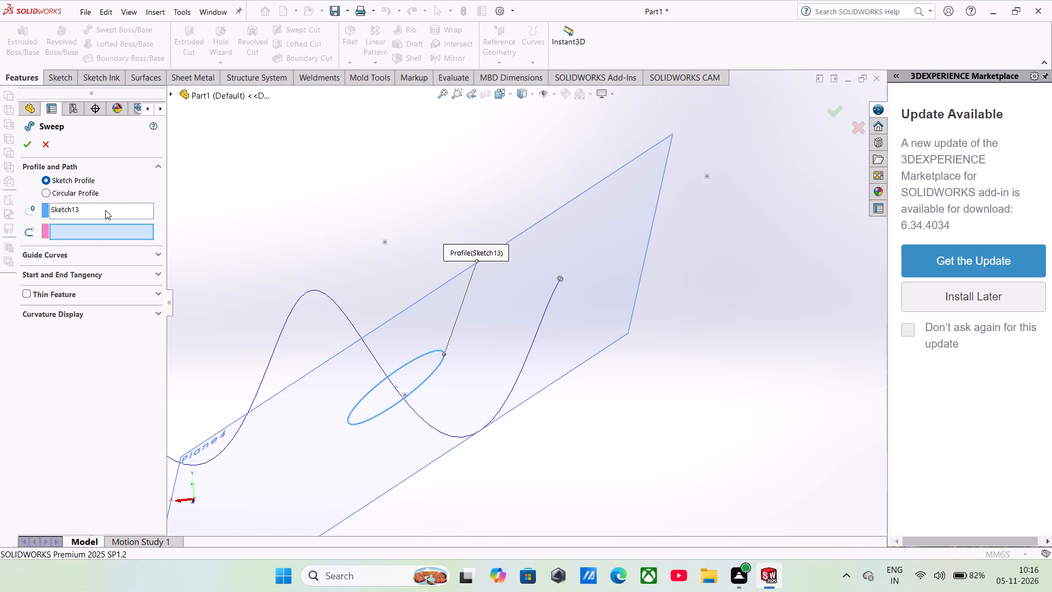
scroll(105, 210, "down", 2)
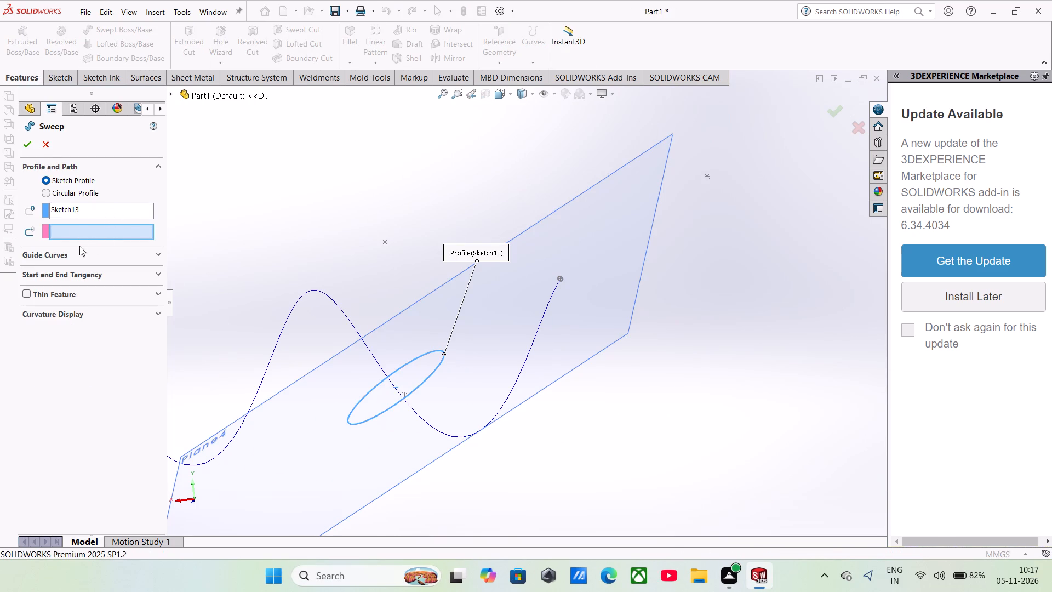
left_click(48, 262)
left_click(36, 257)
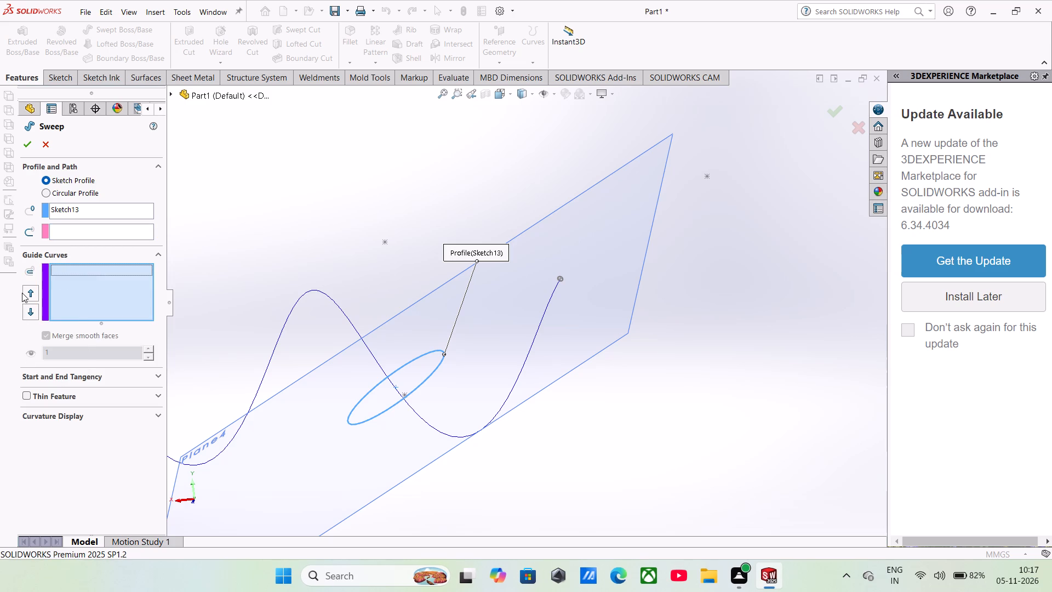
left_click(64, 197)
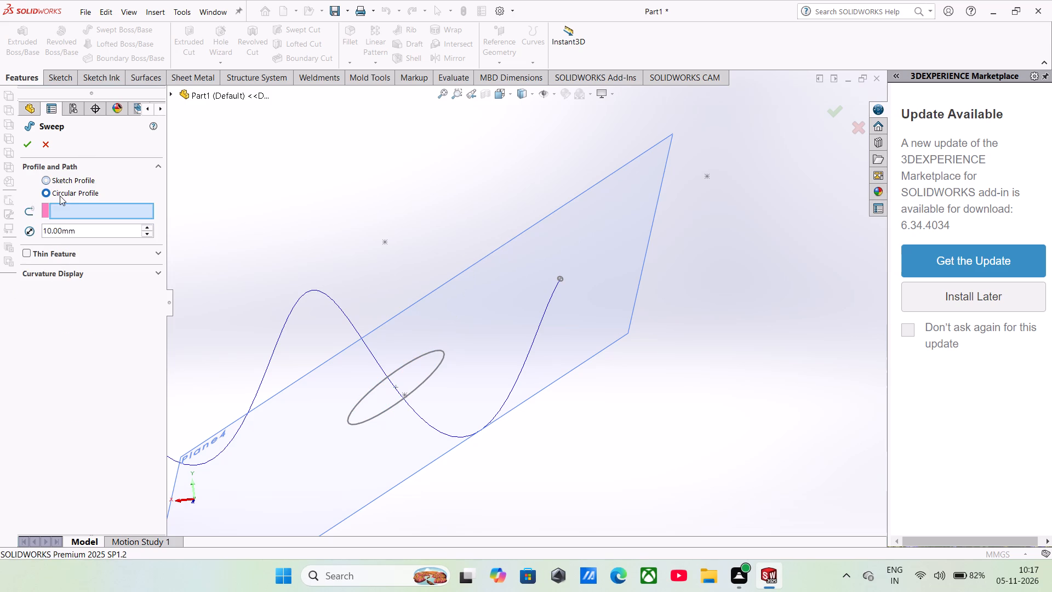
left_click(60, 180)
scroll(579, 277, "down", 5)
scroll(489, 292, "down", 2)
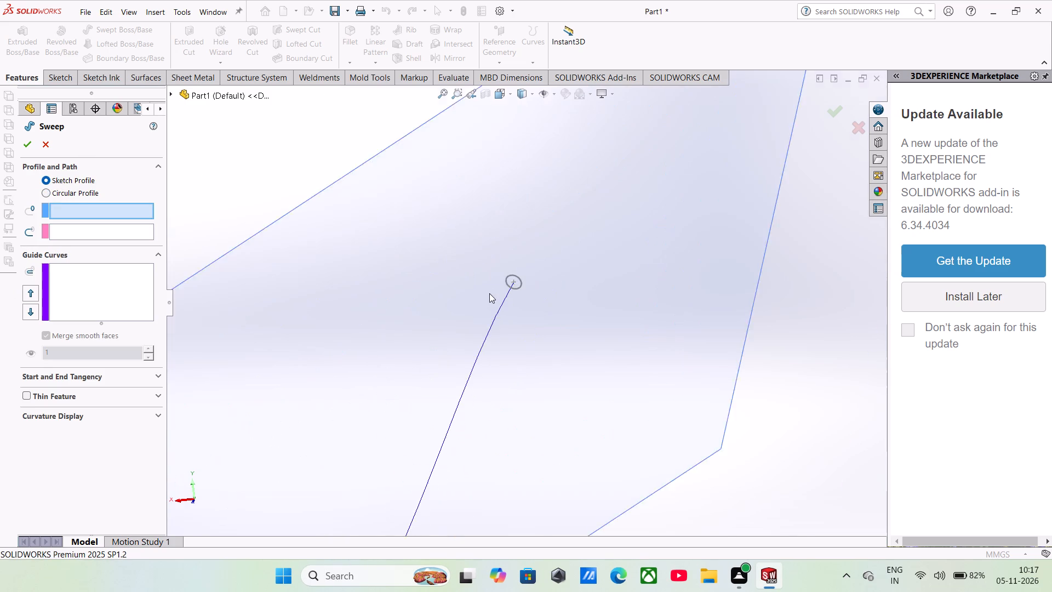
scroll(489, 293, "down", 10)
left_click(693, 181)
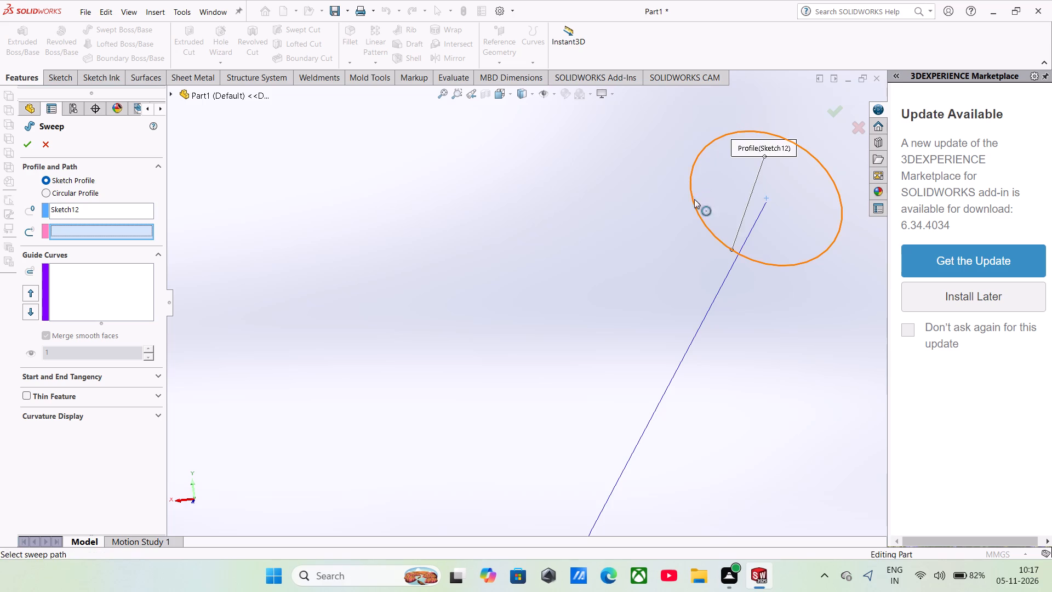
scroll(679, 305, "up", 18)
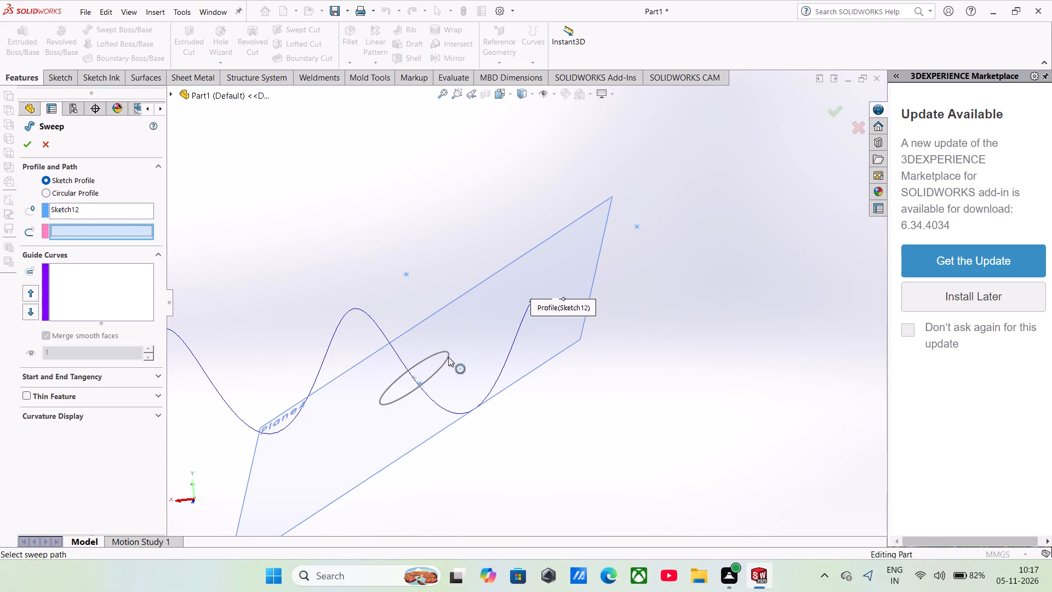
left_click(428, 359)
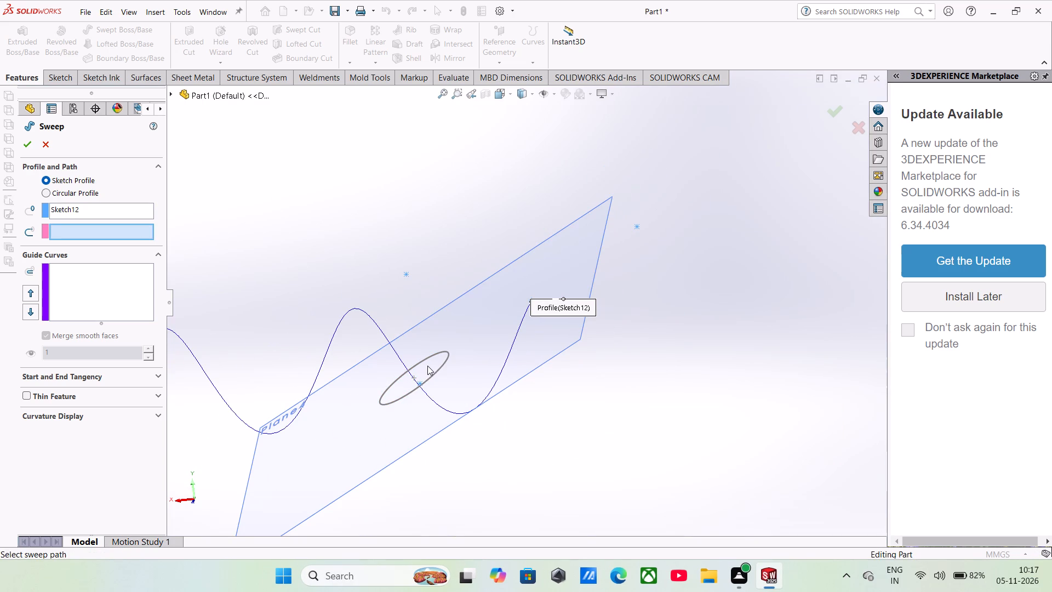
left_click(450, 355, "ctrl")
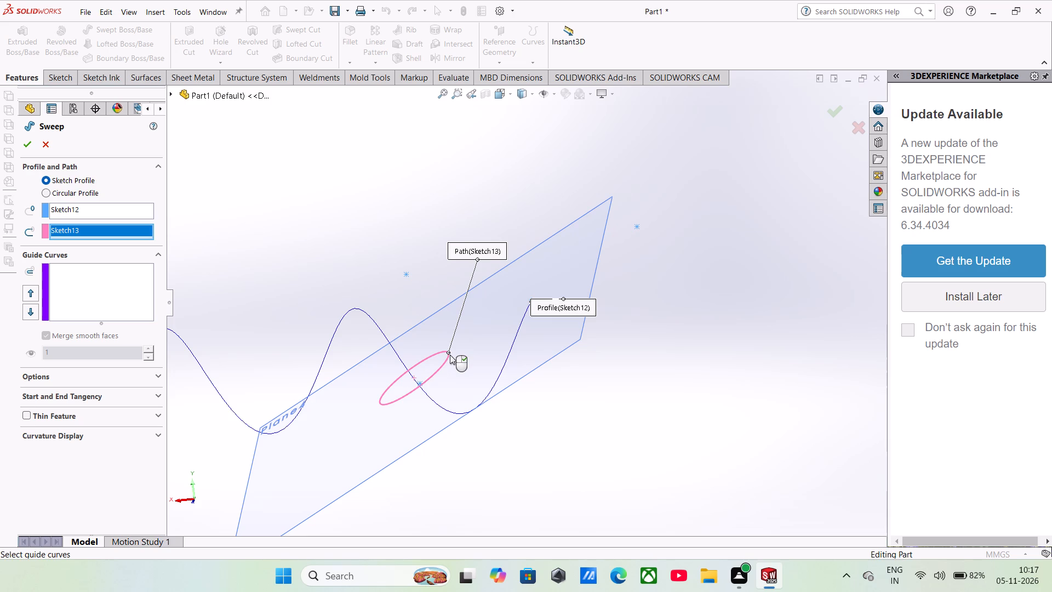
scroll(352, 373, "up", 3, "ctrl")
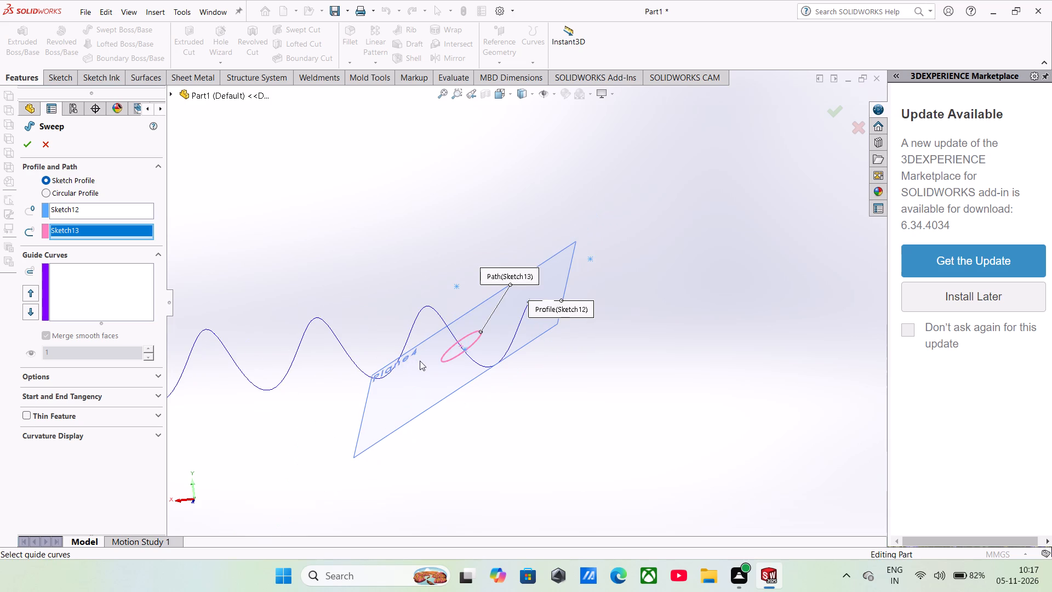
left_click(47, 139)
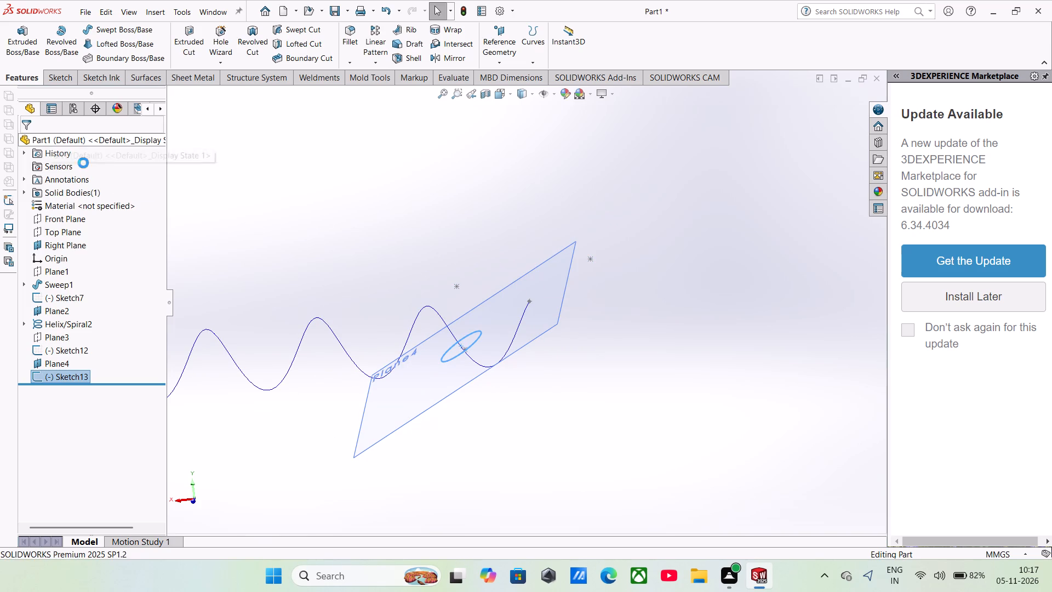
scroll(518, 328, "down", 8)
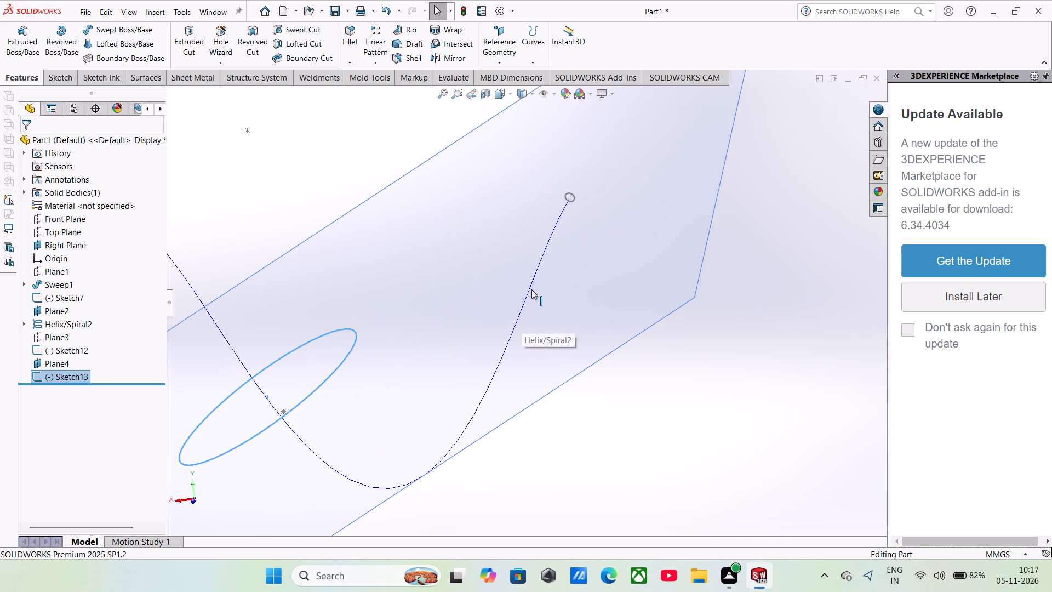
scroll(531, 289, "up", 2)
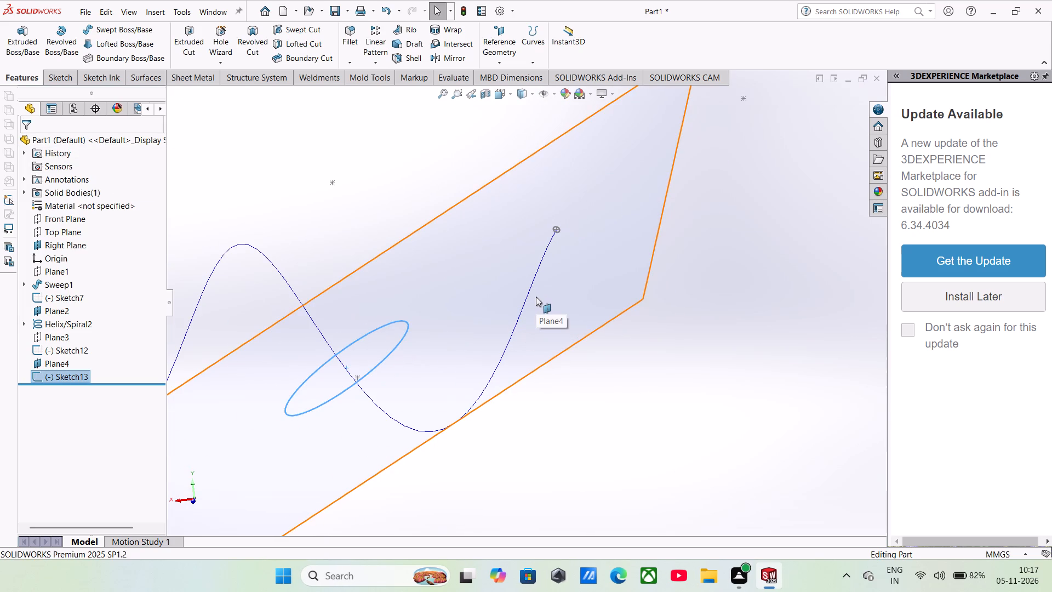